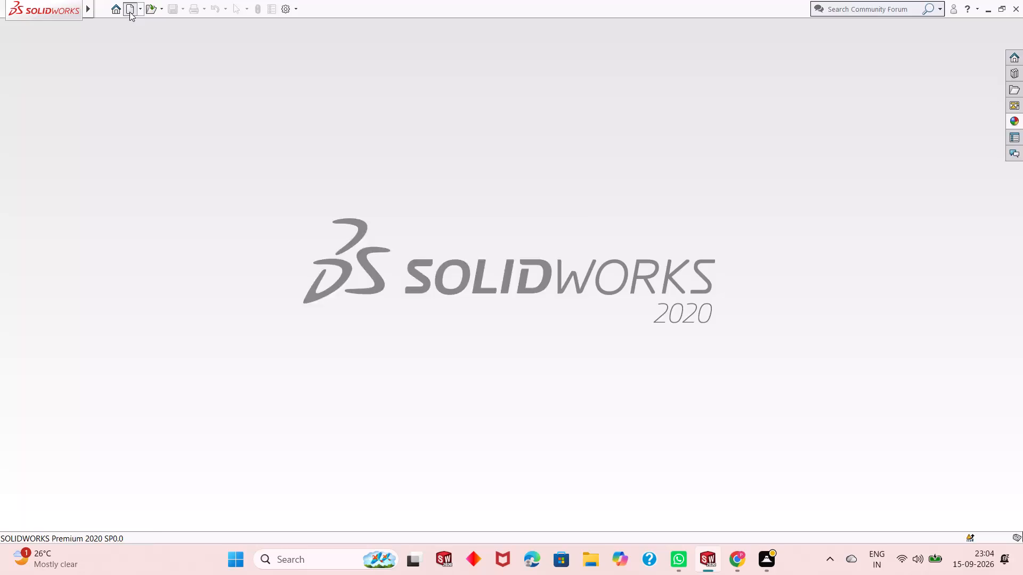
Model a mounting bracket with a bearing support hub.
Create a new part document.
double_click(249, 271)
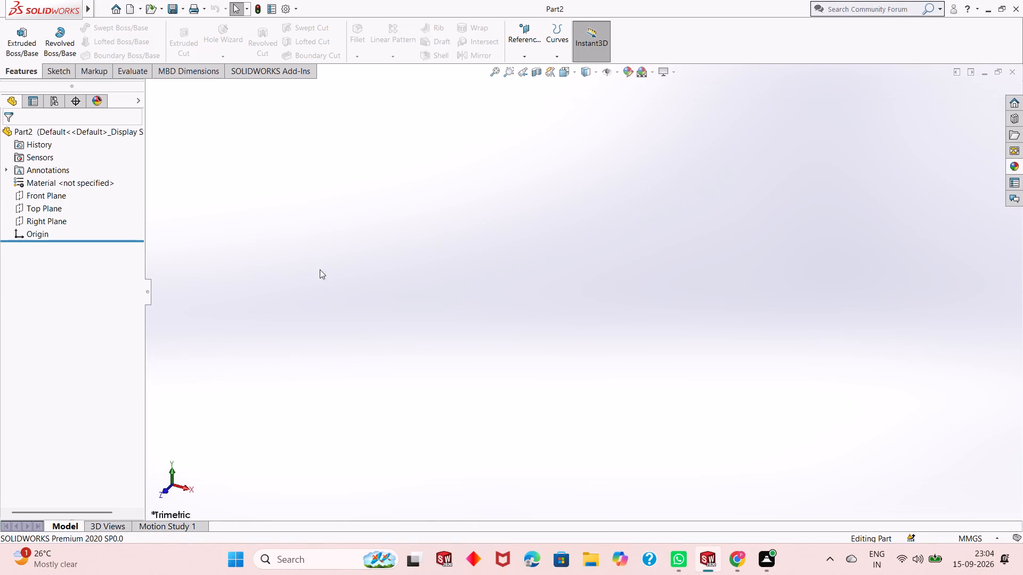
Open a new sketch on the Front Plane.
left_click(51, 212)
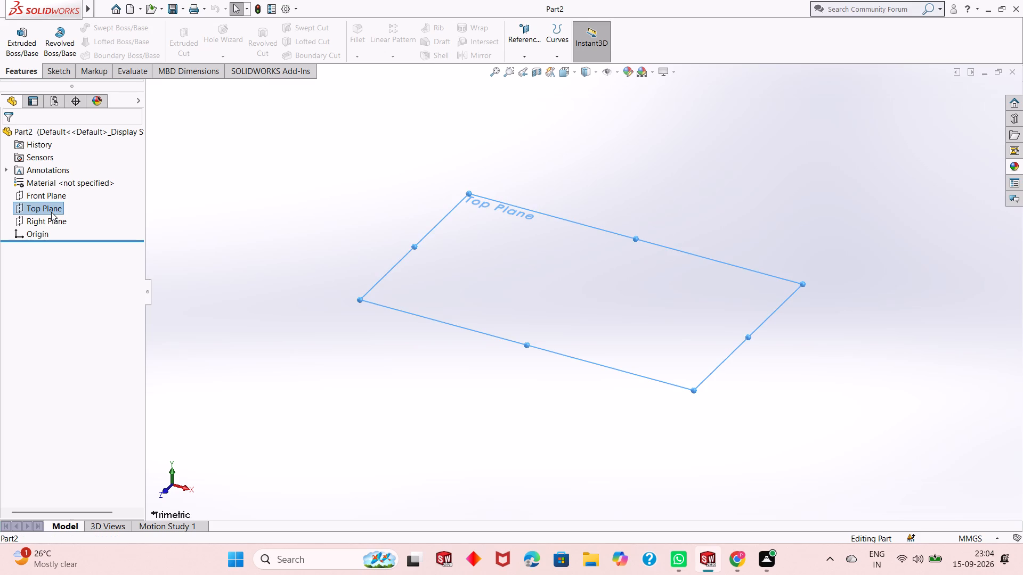
left_click(34, 200)
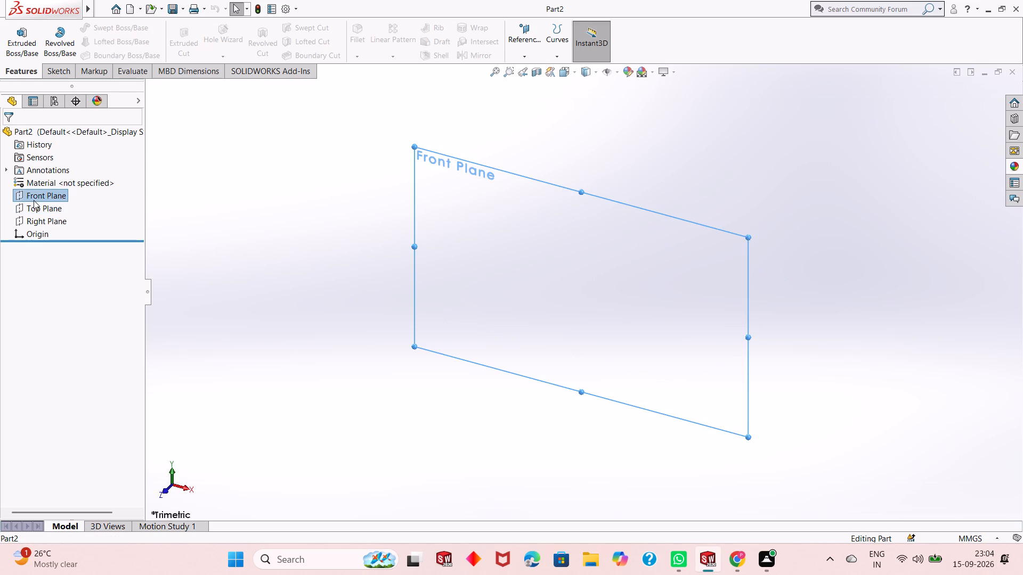
left_click(43, 180)
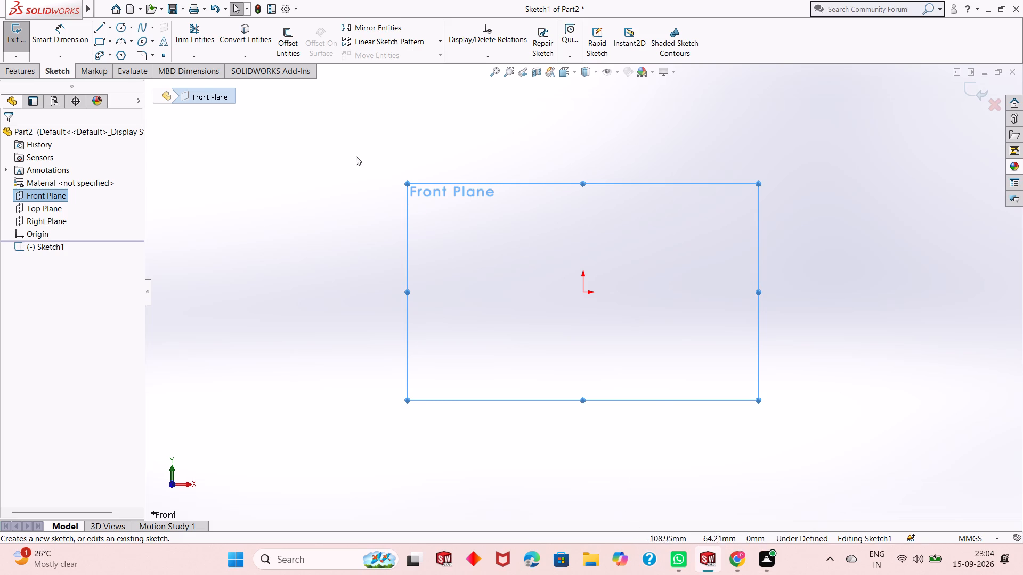
Draw connected lines from the origin: 39 mm to the right, 3 mm up, 21 mm to the right and 3 mm down.
left_click(100, 29)
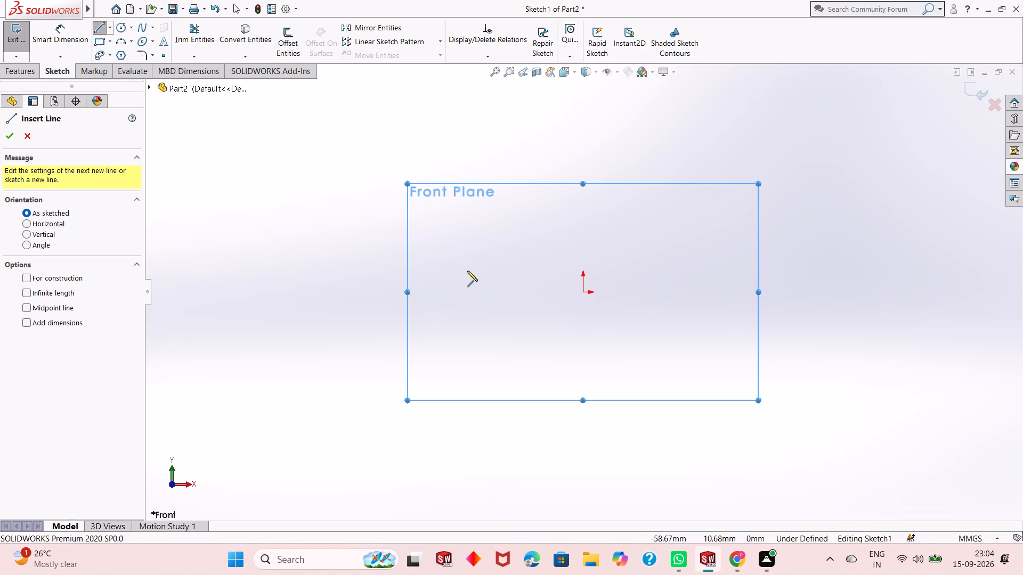
left_click(582, 292)
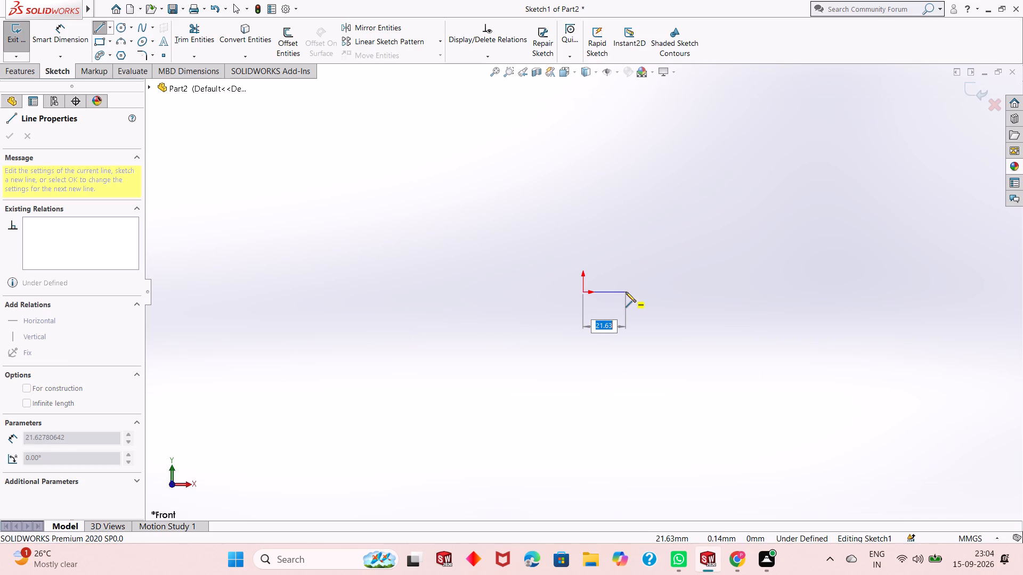
type("39")
key("Return")
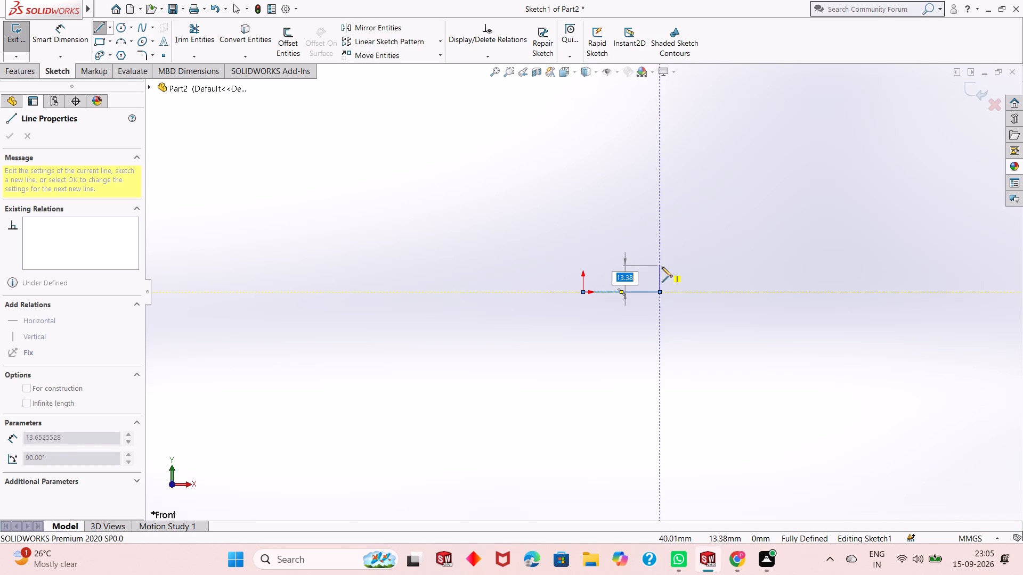
key("3")
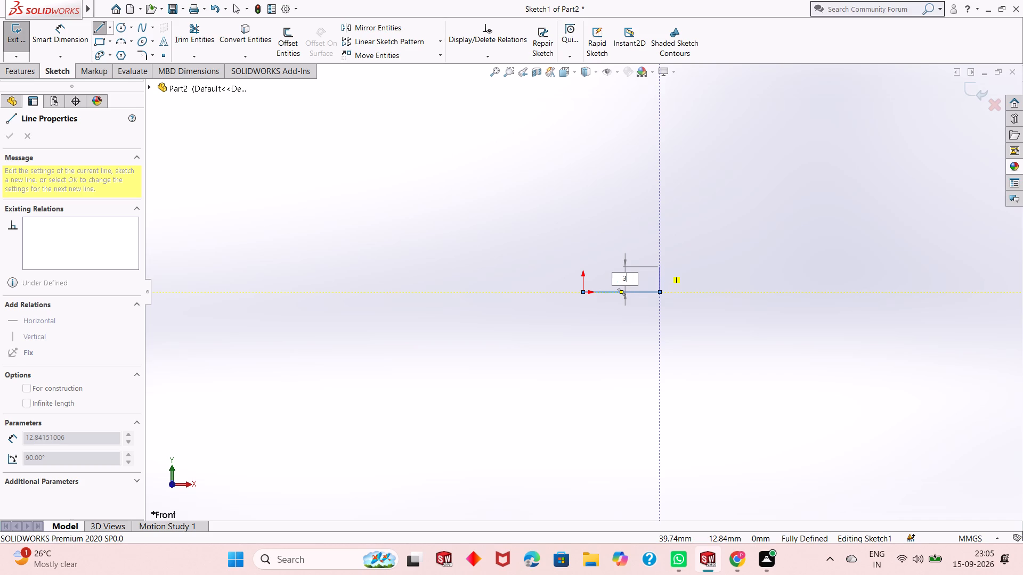
key("Return")
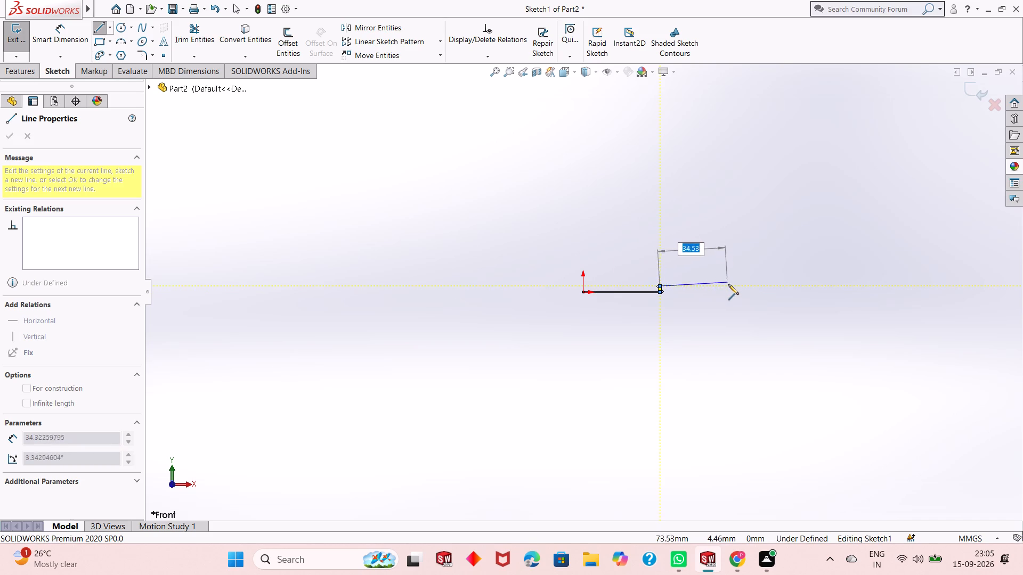
type("21")
key("Return")
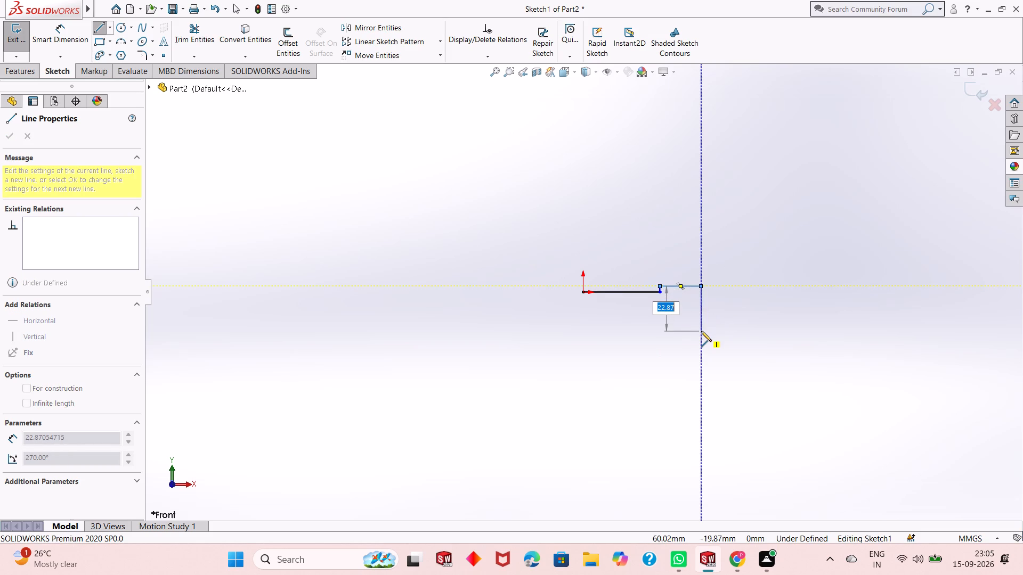
key("3")
key("Return")
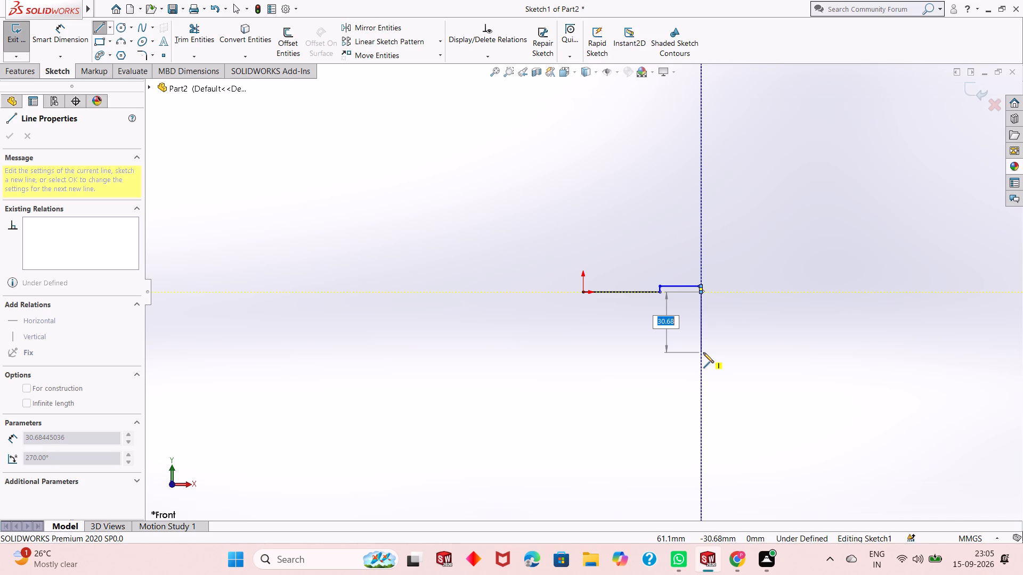
Continue the outline 28 mm down, 9 mm right and 40 mm up, closing it with a horizontal top line and a vertical line to the origin.
type("28")
key("Return")
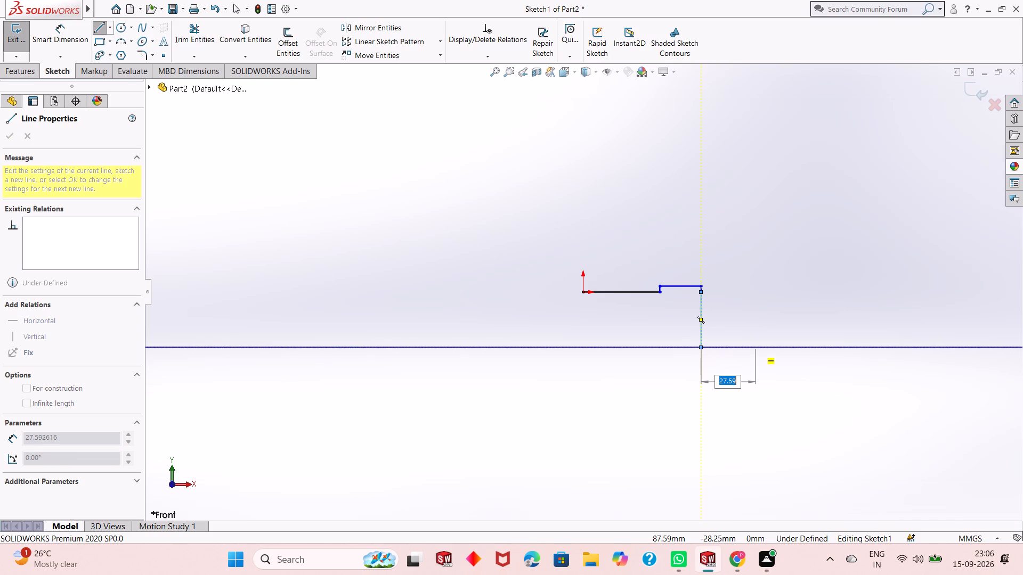
key("9")
key("Return")
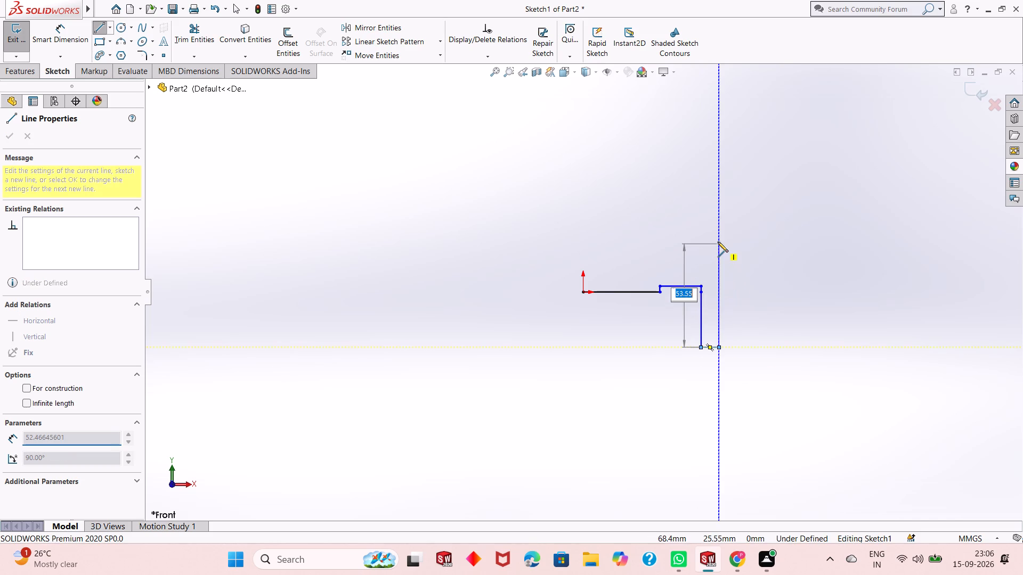
type("40")
key("Return")
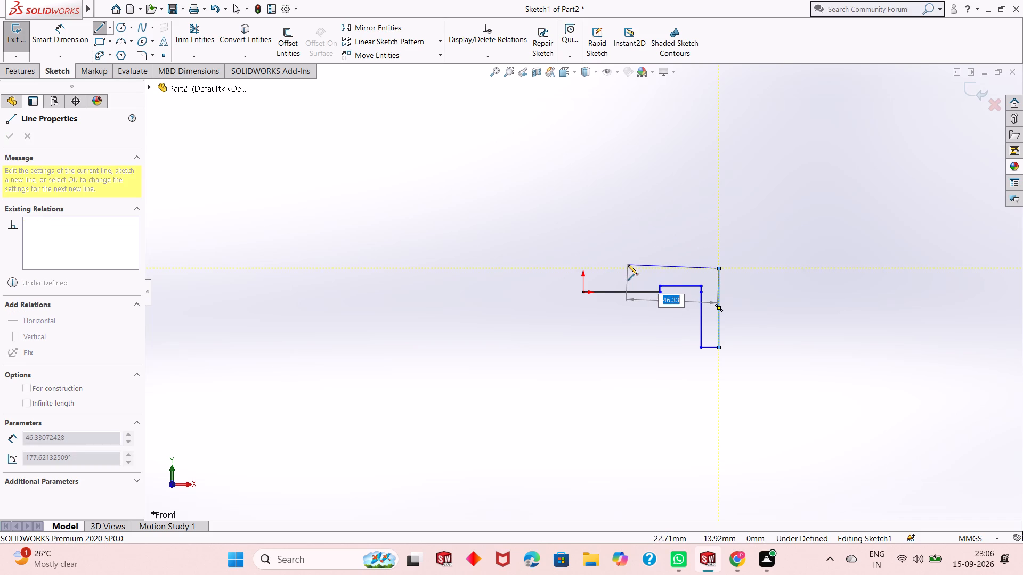
left_click(585, 266)
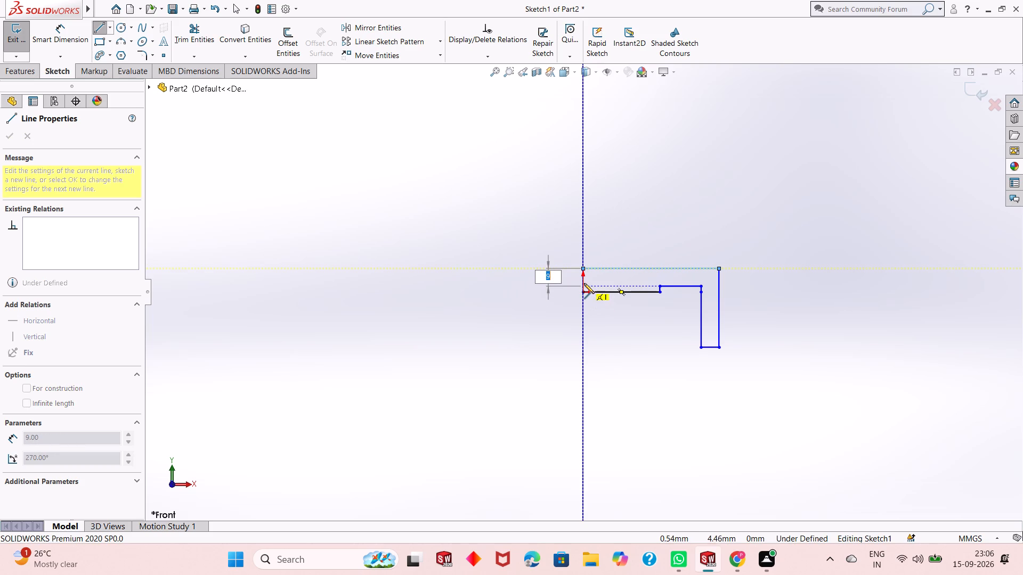
left_click(582, 291)
key("Escape")
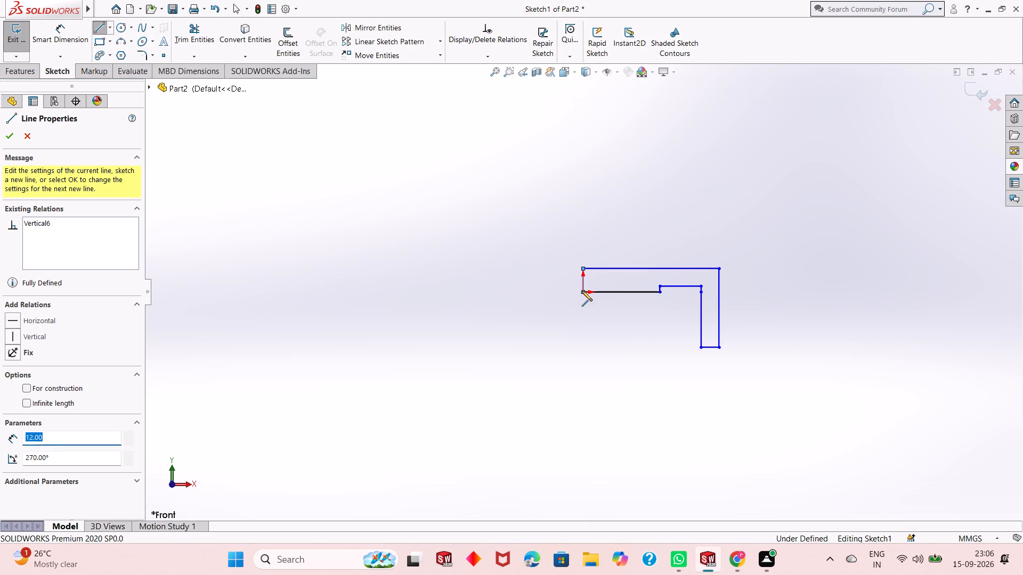
key("Escape")
key("Escape")
Dimension the profile's vertical edge at the origin and the lower horizontal edge that starts at the origin.
scroll(606, 303, "up", 2)
scroll(669, 322, "down", 2)
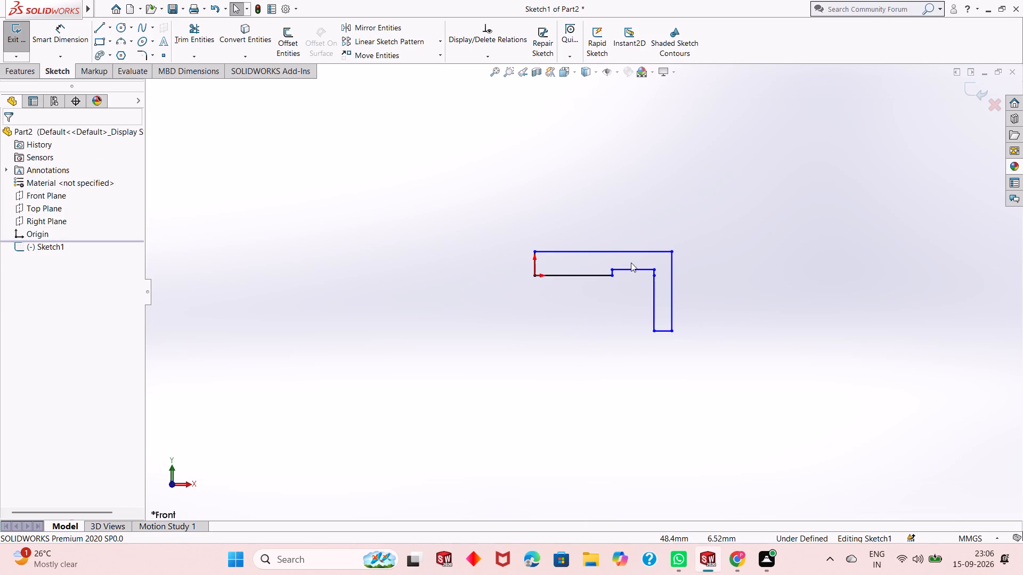
scroll(631, 262, "down", 2)
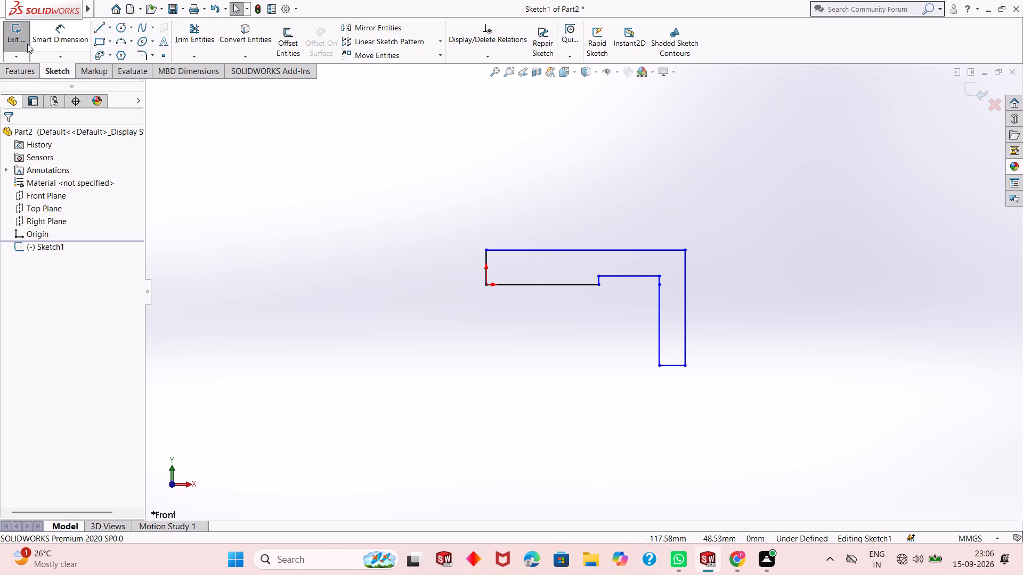
left_click(50, 37)
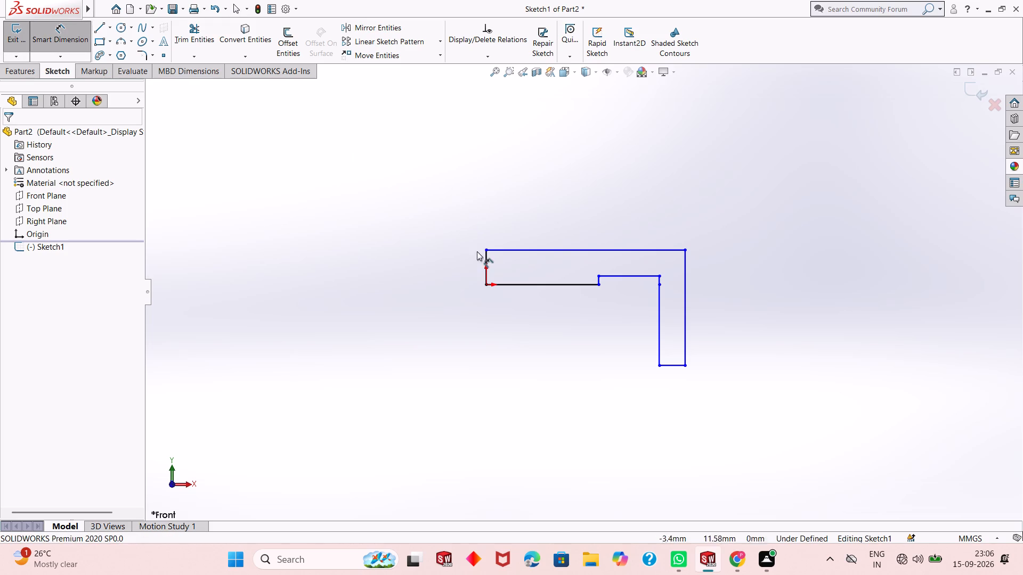
left_click(487, 258)
left_click(392, 270)
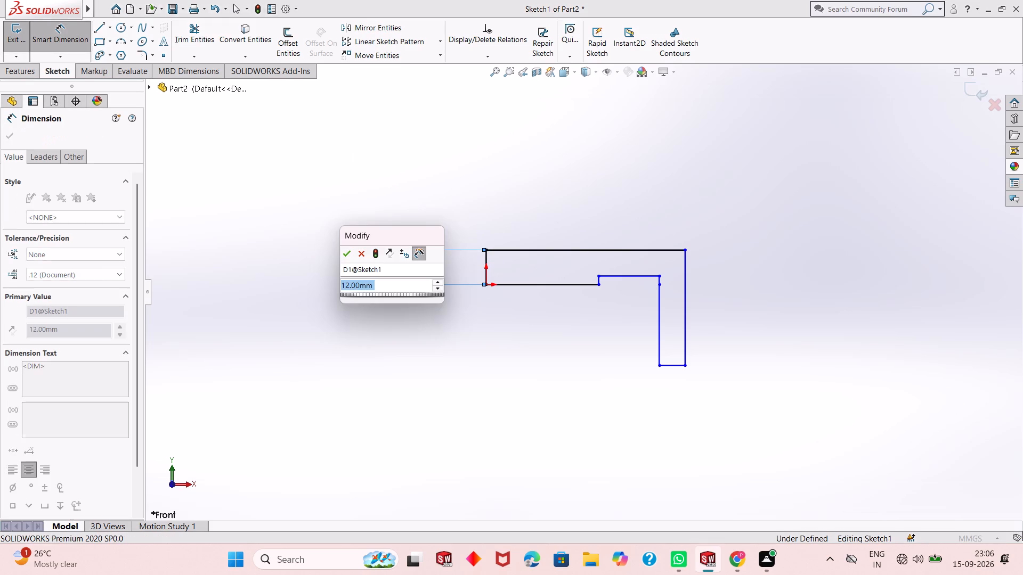
left_click(346, 254)
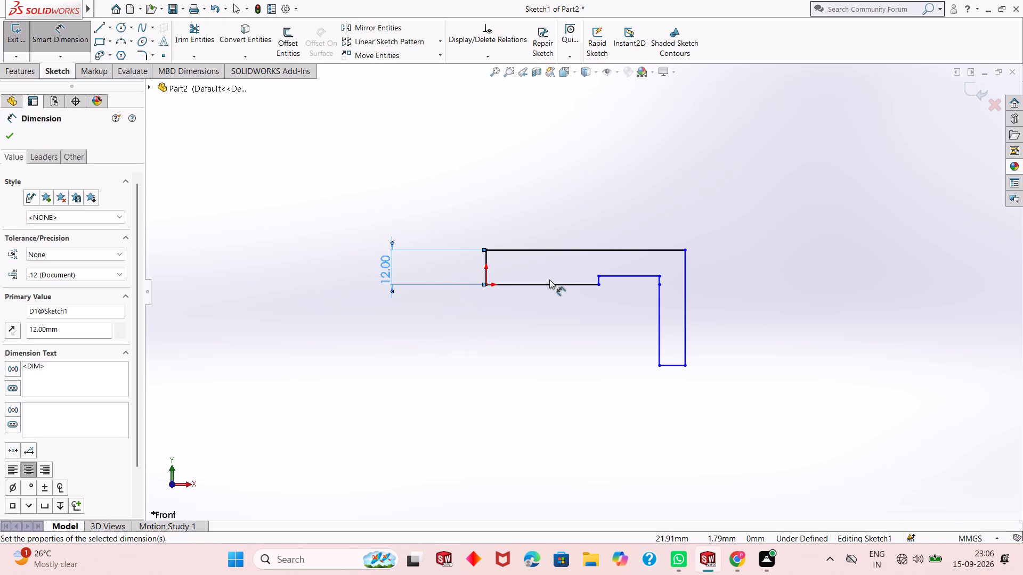
left_click(549, 284)
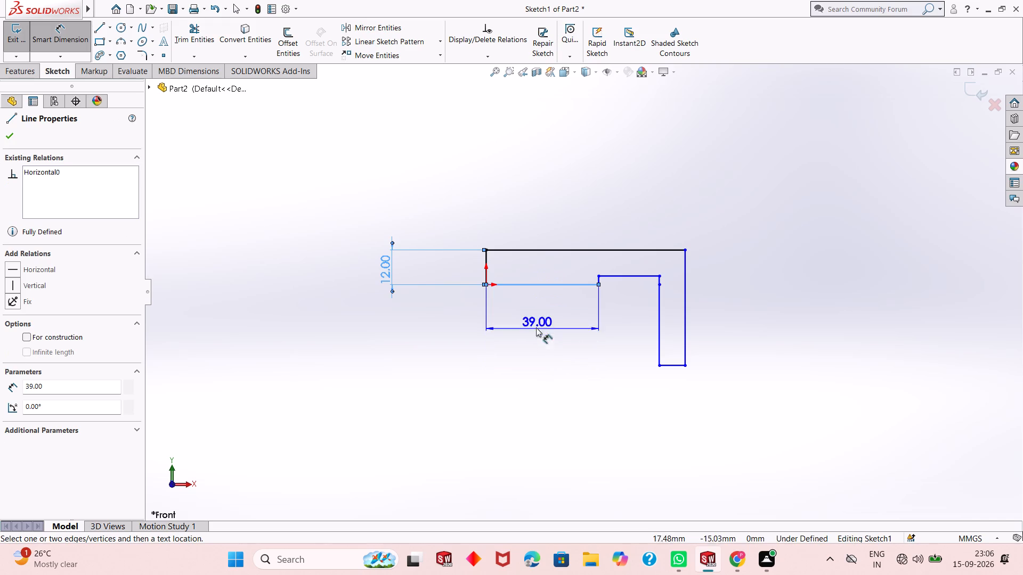
left_click(526, 316)
left_click(481, 296)
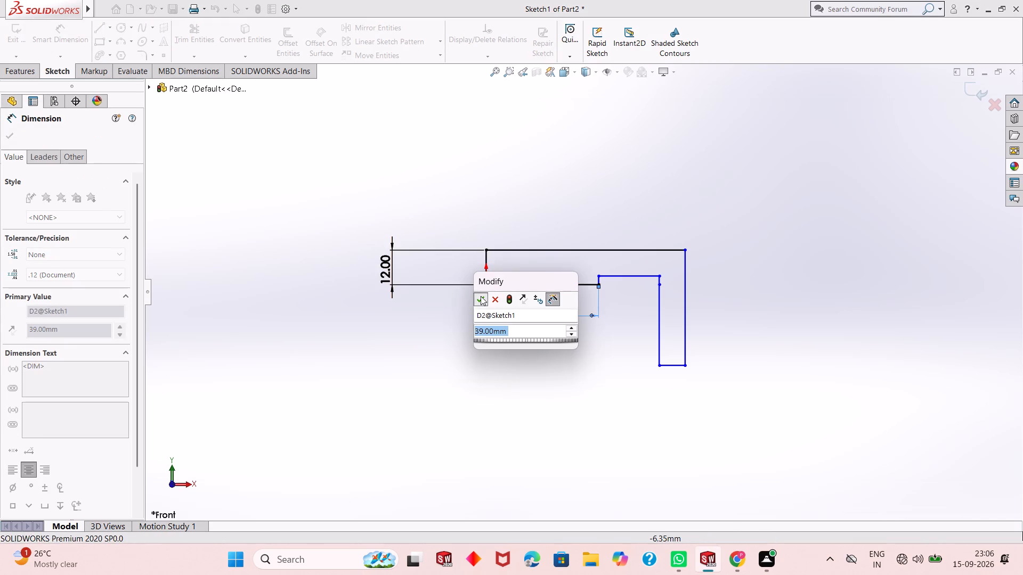
Dimension the short vertical step and the recessed horizontal edge next to it.
scroll(640, 281, "down", 6)
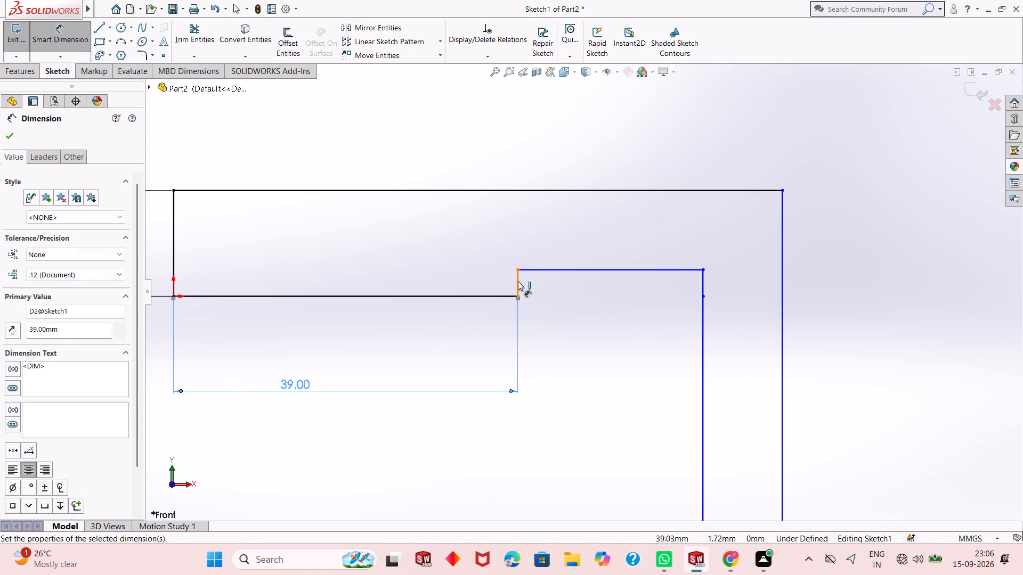
left_click(518, 281)
left_click(505, 281)
left_click(459, 262)
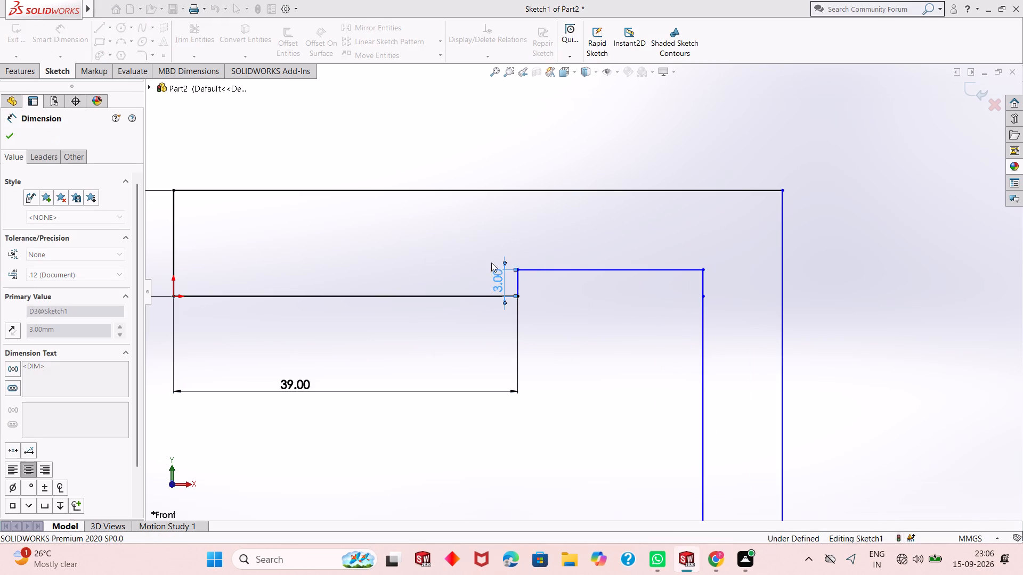
left_click(572, 273)
left_click(581, 354)
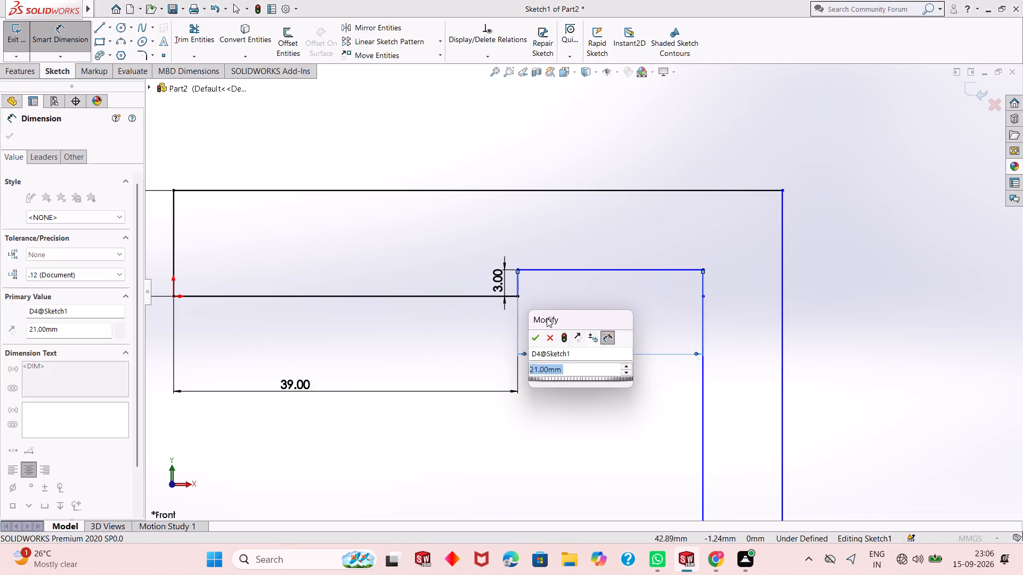
left_click(536, 339)
Dimension the outer vertical edge of the downward leg and the leg's bottom edge.
scroll(692, 307, "up", 3)
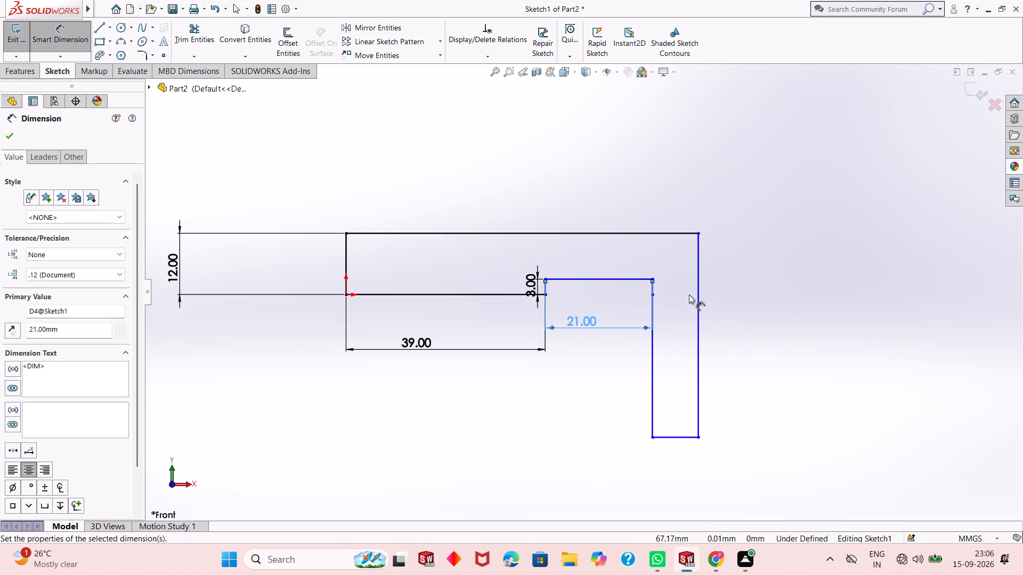
left_click(701, 340)
left_click(767, 340)
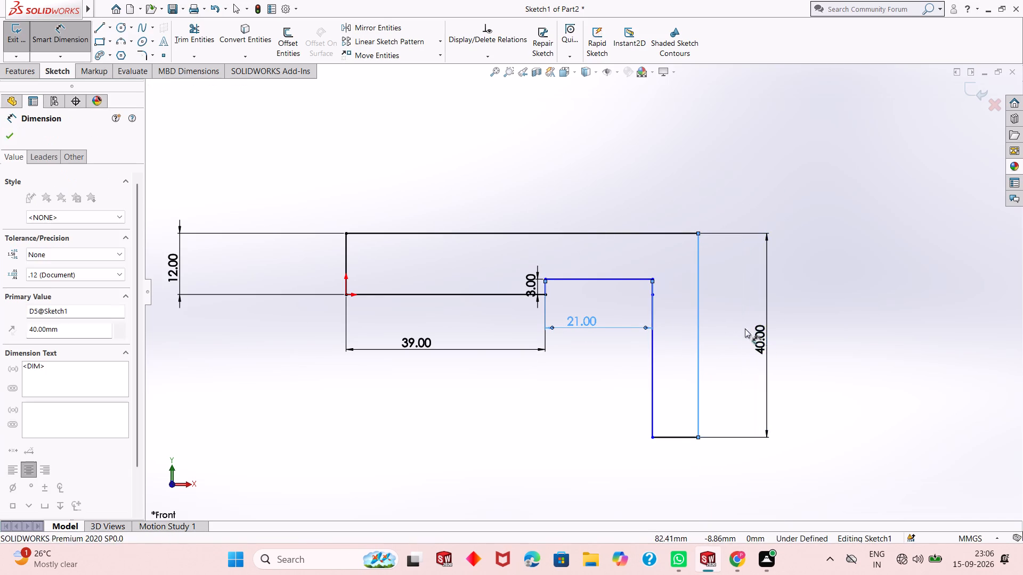
left_click(719, 331)
left_click(719, 327)
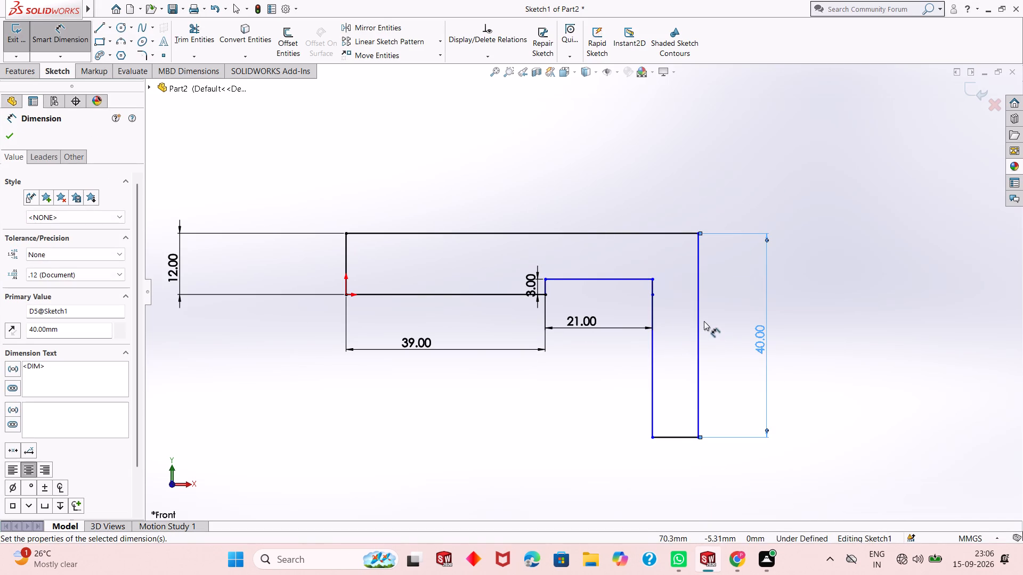
scroll(702, 320, "up", 2)
scroll(657, 441, "down", 2)
scroll(644, 343, "down", 2)
left_click(639, 356)
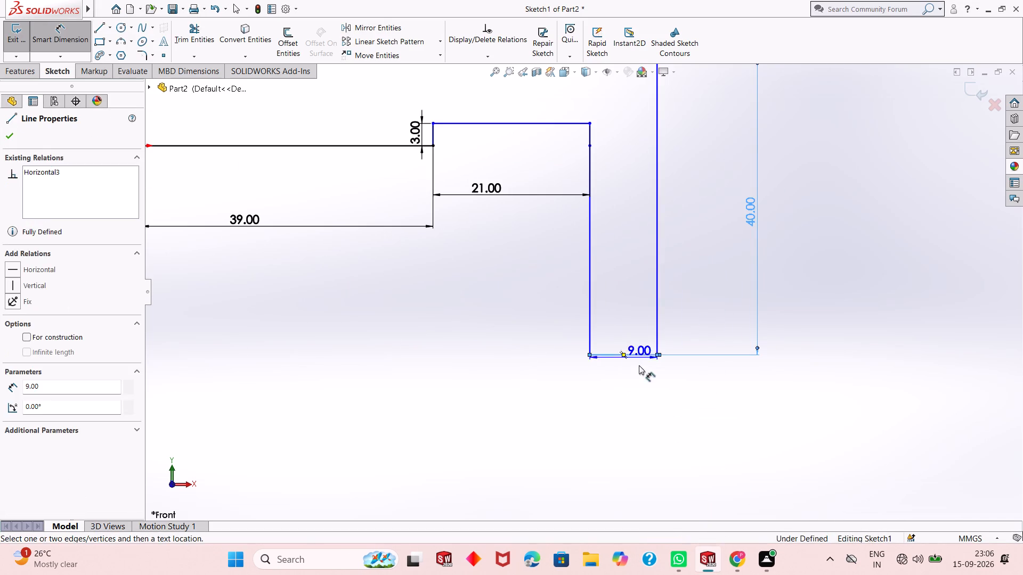
left_click(639, 379)
left_click(589, 363)
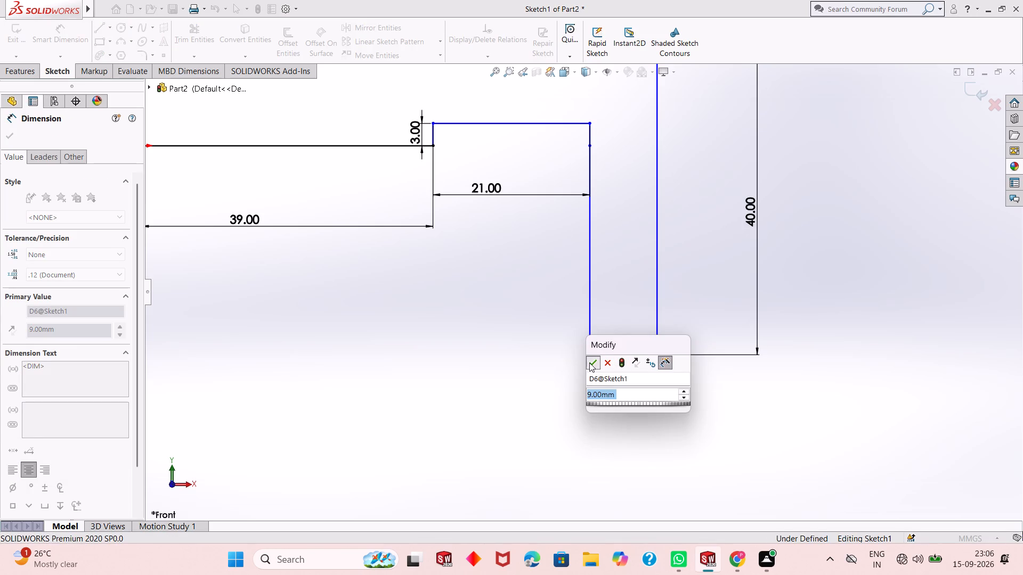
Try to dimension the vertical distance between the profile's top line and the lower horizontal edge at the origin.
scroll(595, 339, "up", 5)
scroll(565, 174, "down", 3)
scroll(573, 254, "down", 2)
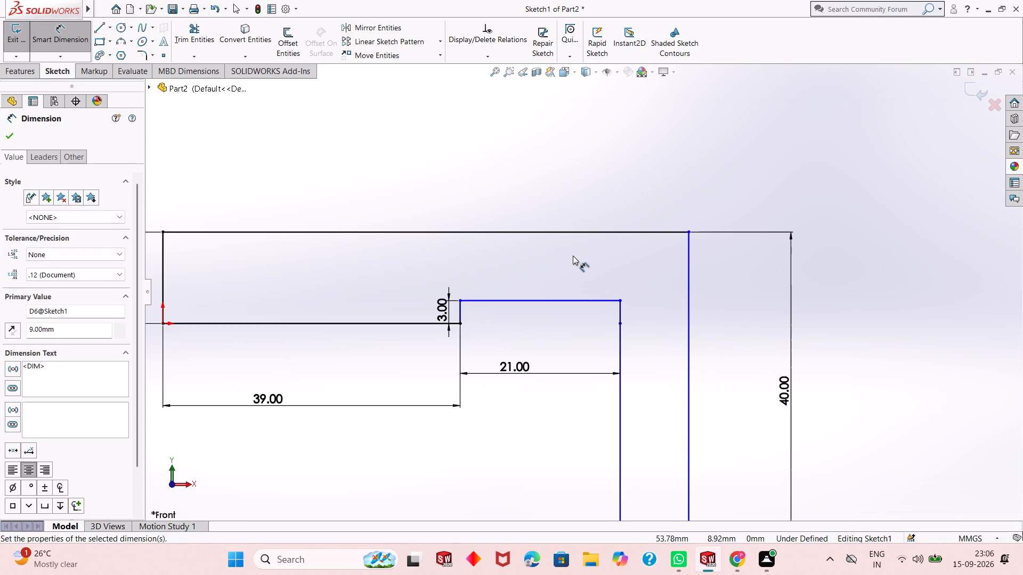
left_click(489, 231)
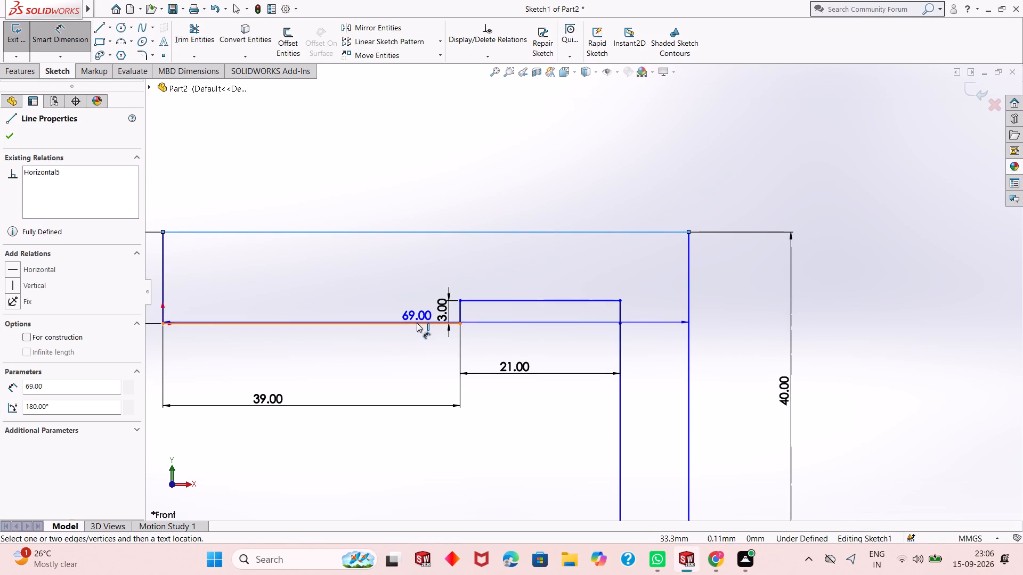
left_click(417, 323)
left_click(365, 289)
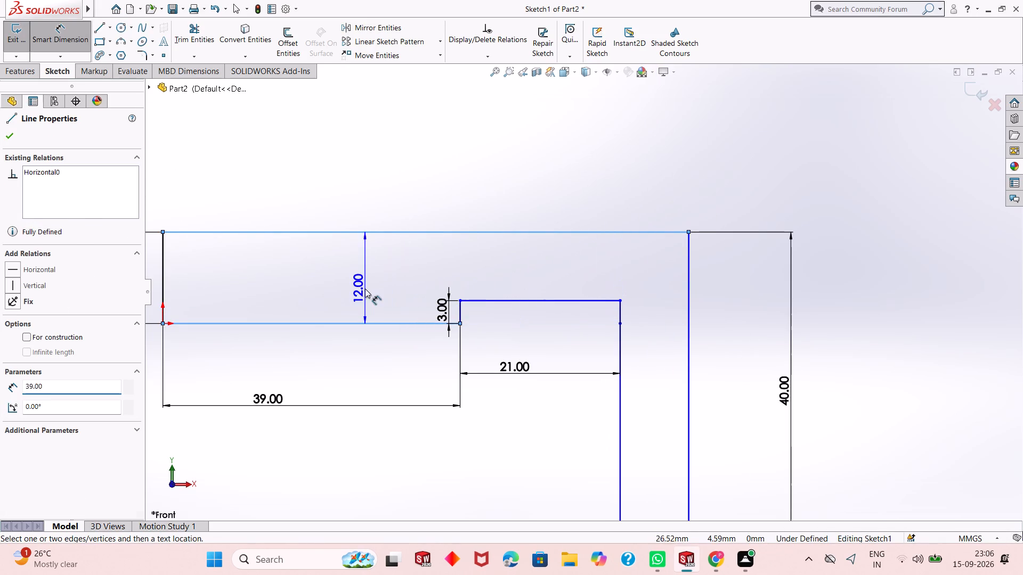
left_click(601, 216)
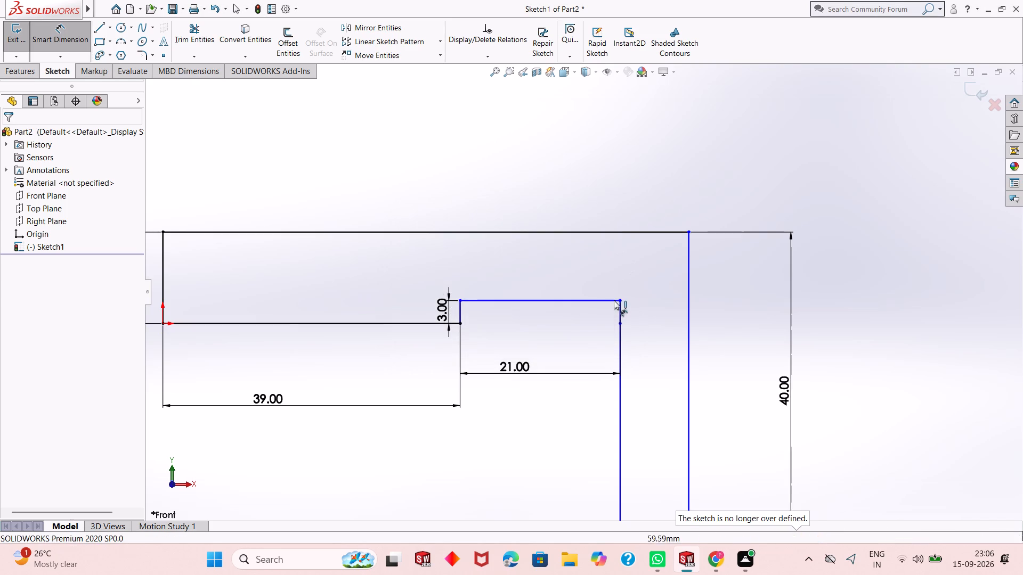
Dimension the short vertical segment at the recess's inner corner and the leg's inner vertical edge below it.
scroll(606, 317, "up", 1)
left_click(613, 307)
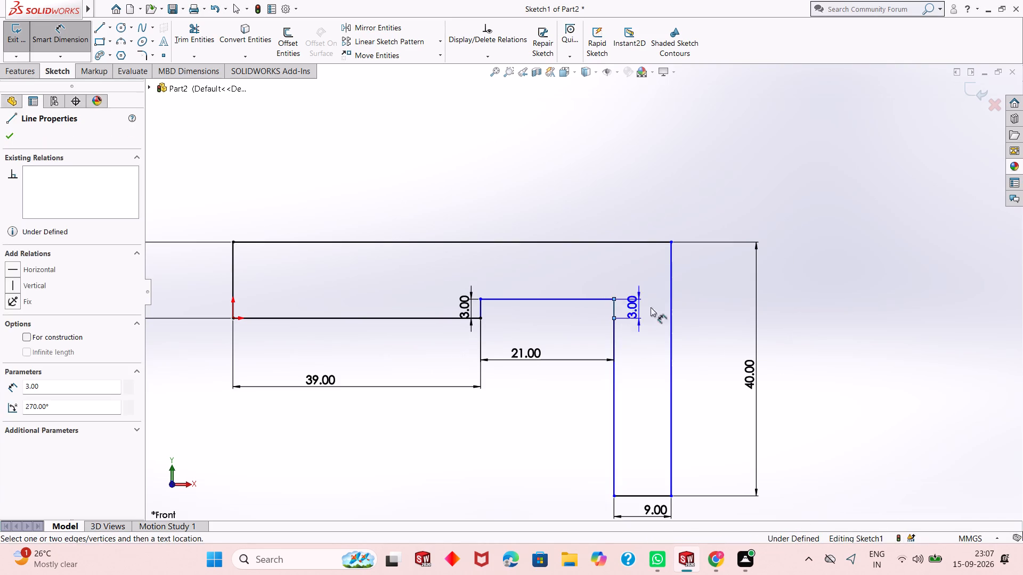
left_click(714, 308)
left_click(668, 295)
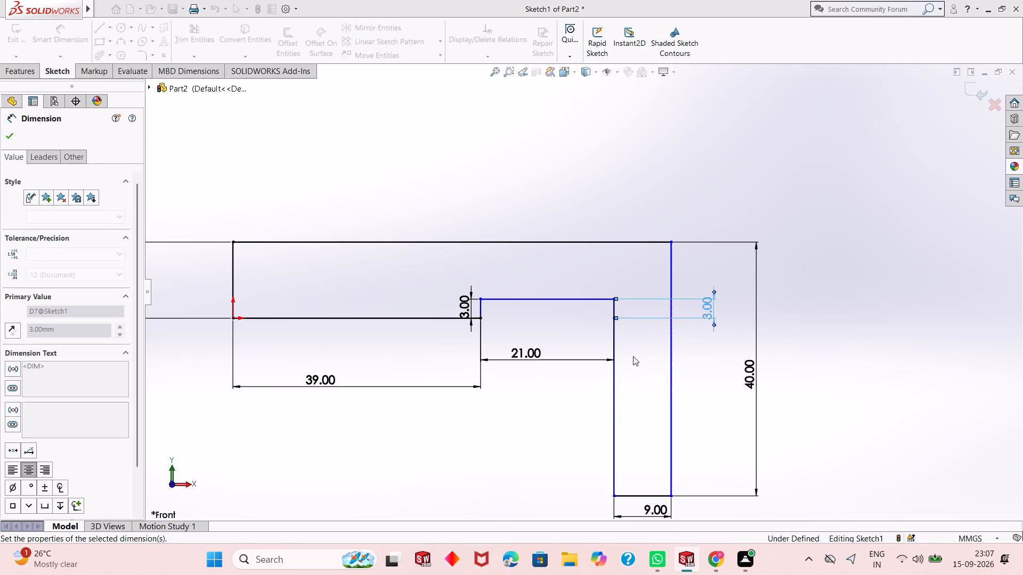
left_click(614, 406)
left_click(837, 397)
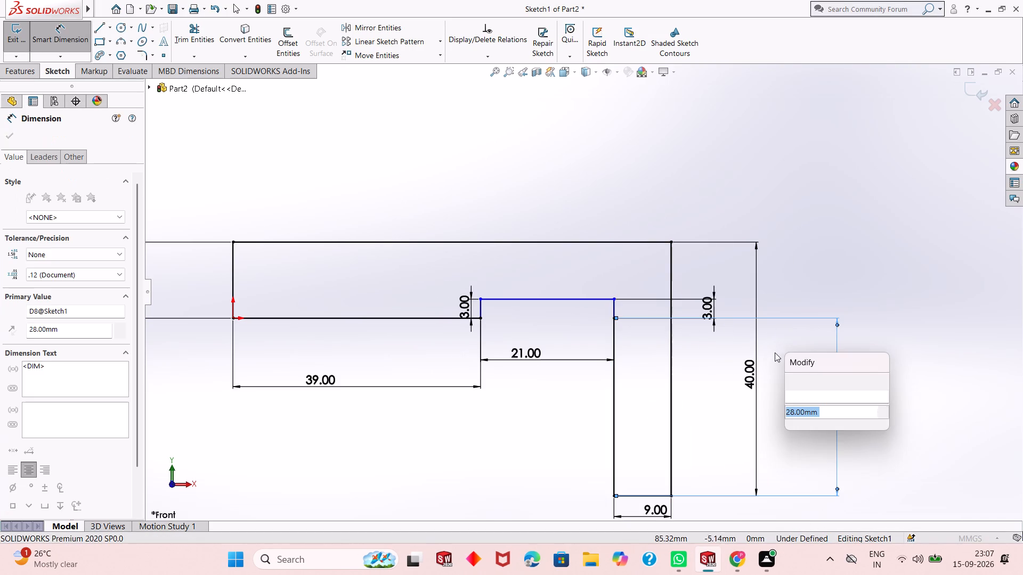
left_click(793, 379)
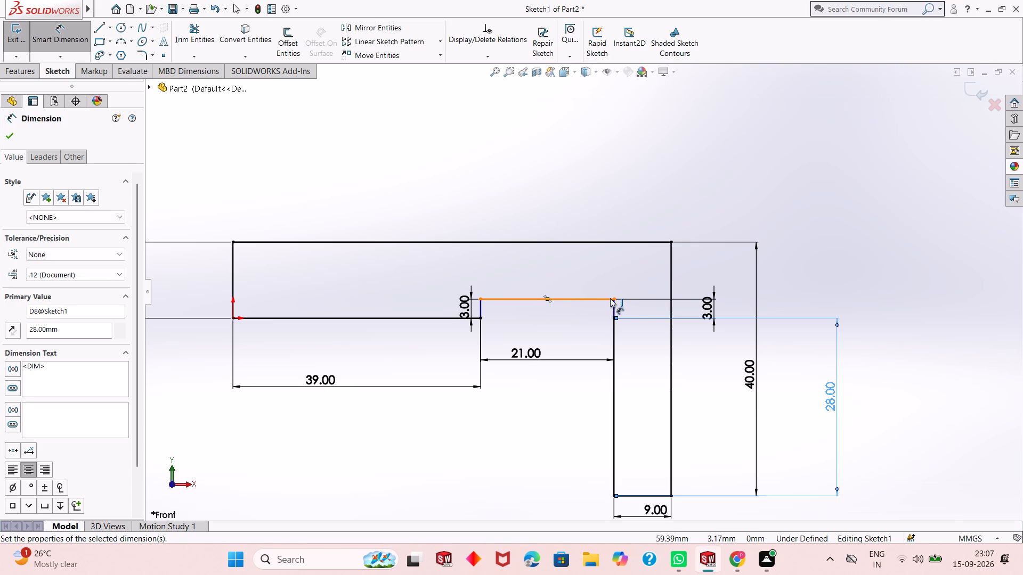
Dimension the vertical distance from the recess's inner corner to the leg's inner bottom corner, and finish dimensioning.
left_click(616, 299)
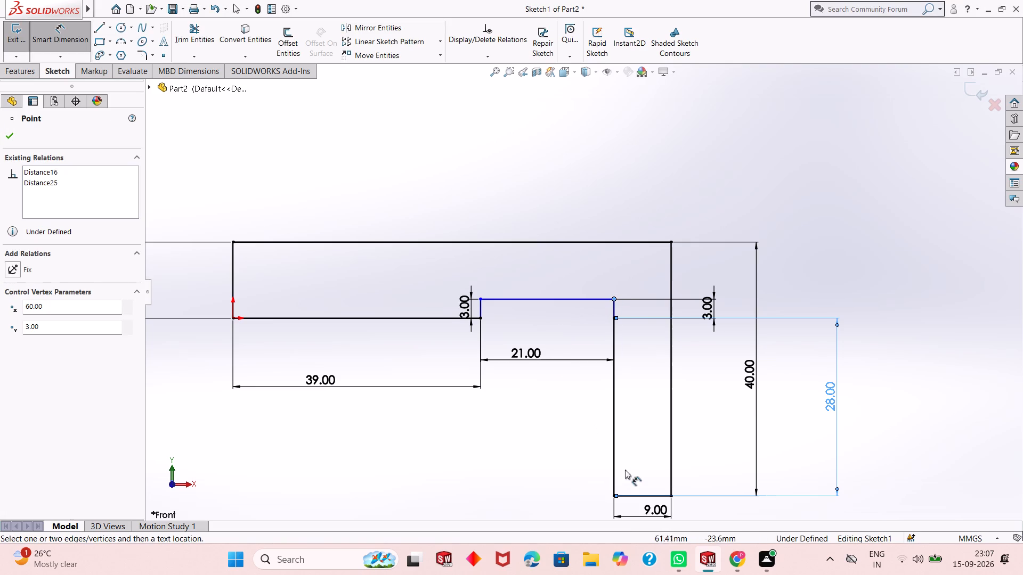
left_click(614, 495)
left_click(878, 422)
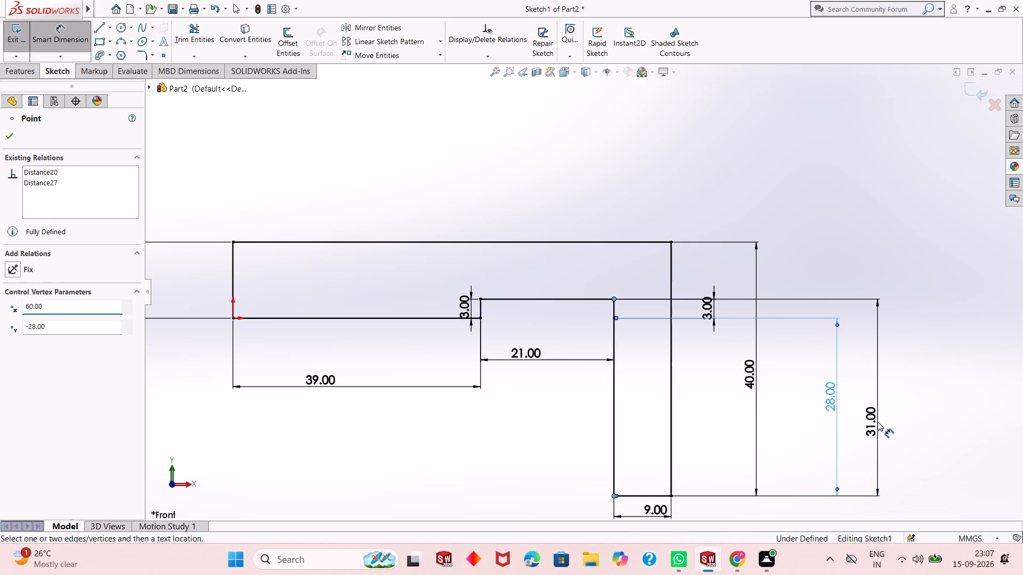
left_click(835, 409)
scroll(532, 372, "up", 1)
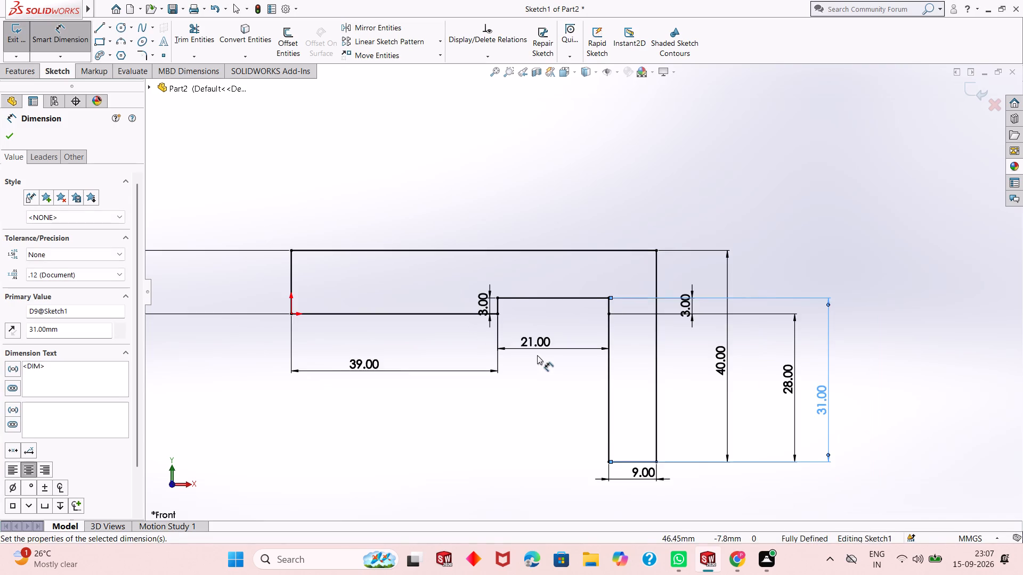
scroll(537, 355, "up", 3)
scroll(530, 341, "down", 2)
right_click(478, 292)
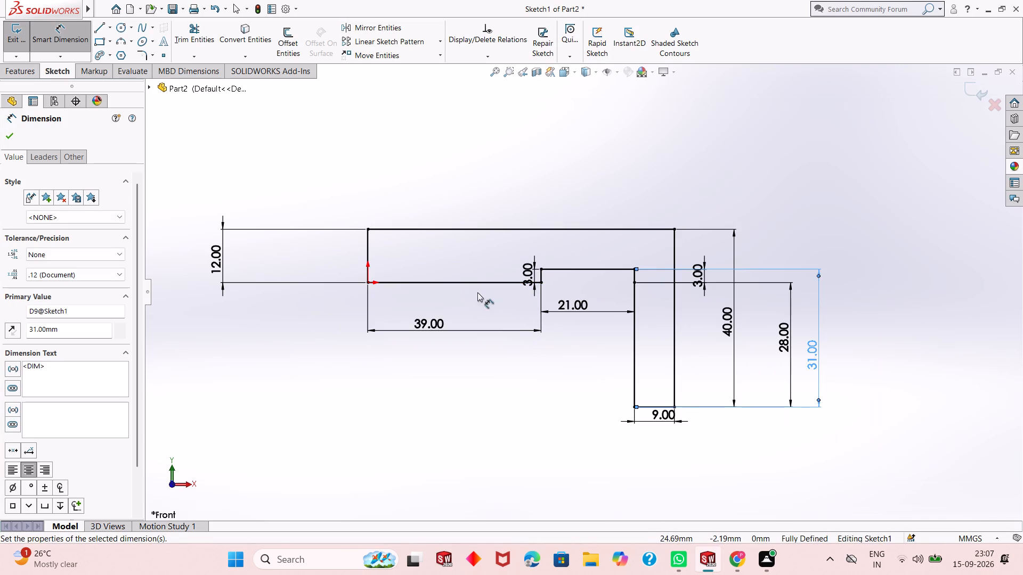
left_click(501, 324)
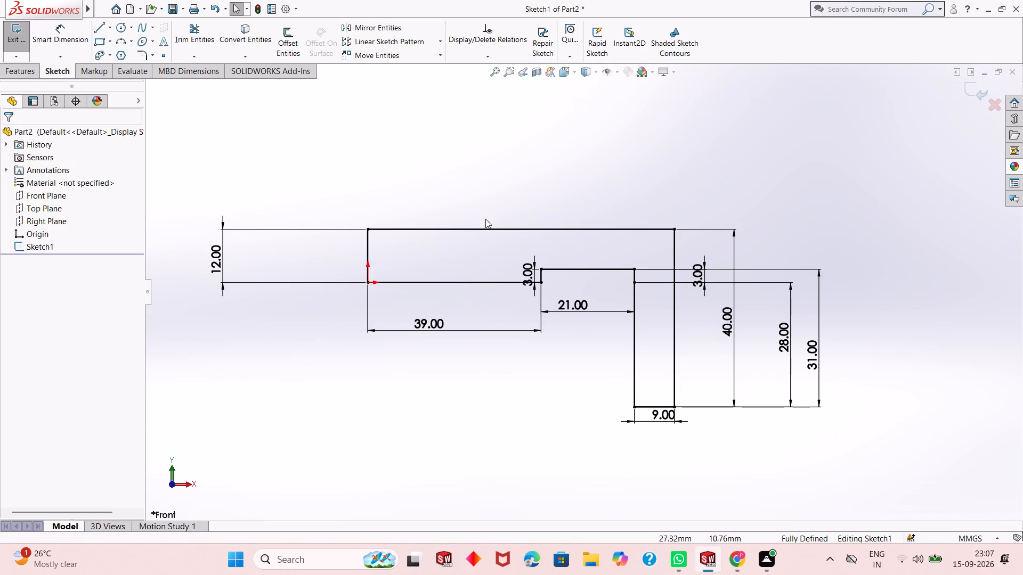
Extrude the profile sketch as a blind boss 48 mm deep in the reversed direction from the sketch plane.
left_click(29, 72)
left_click(30, 38)
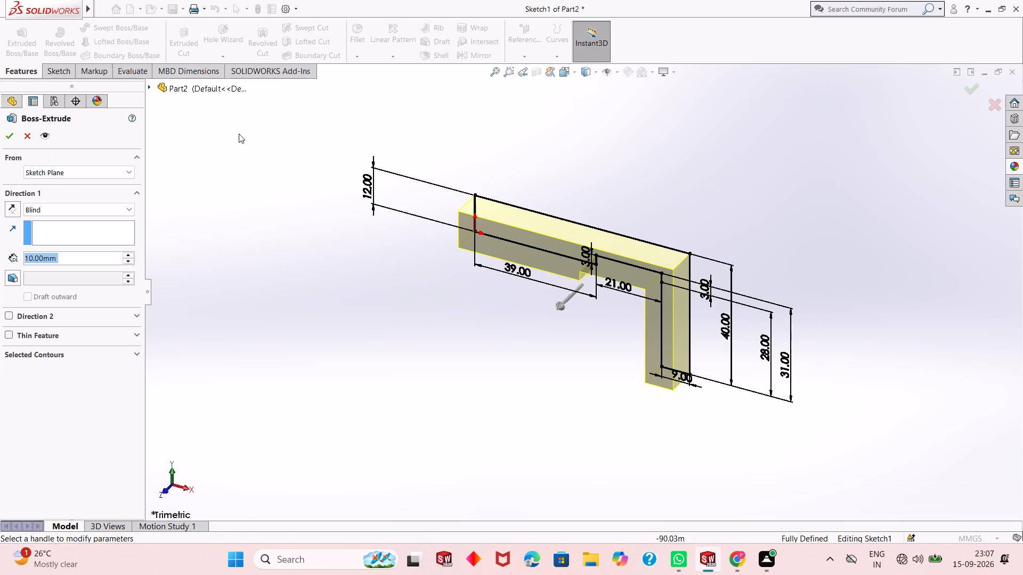
middle_click_drag(545, 265, 518, 277)
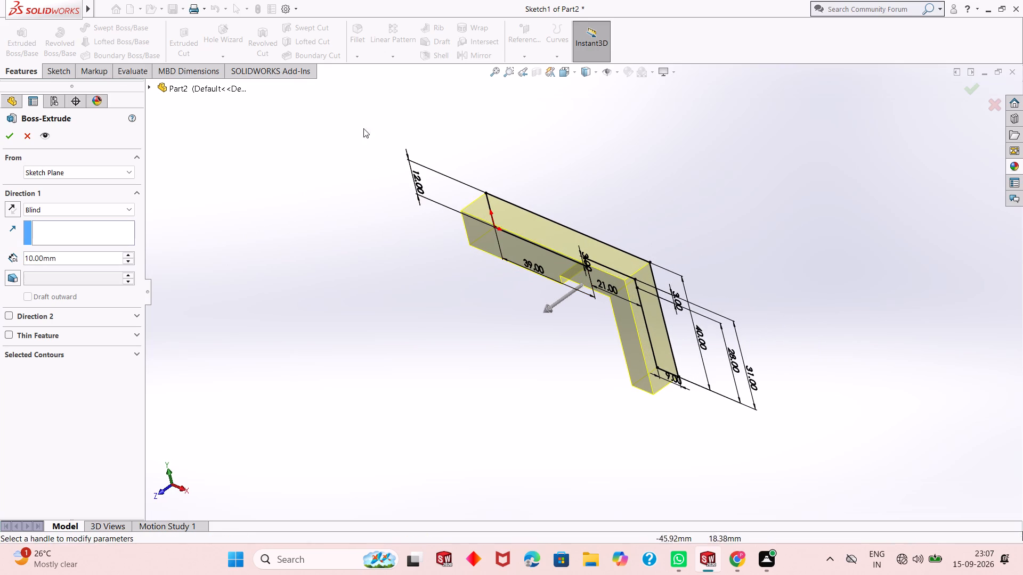
left_click(12, 210)
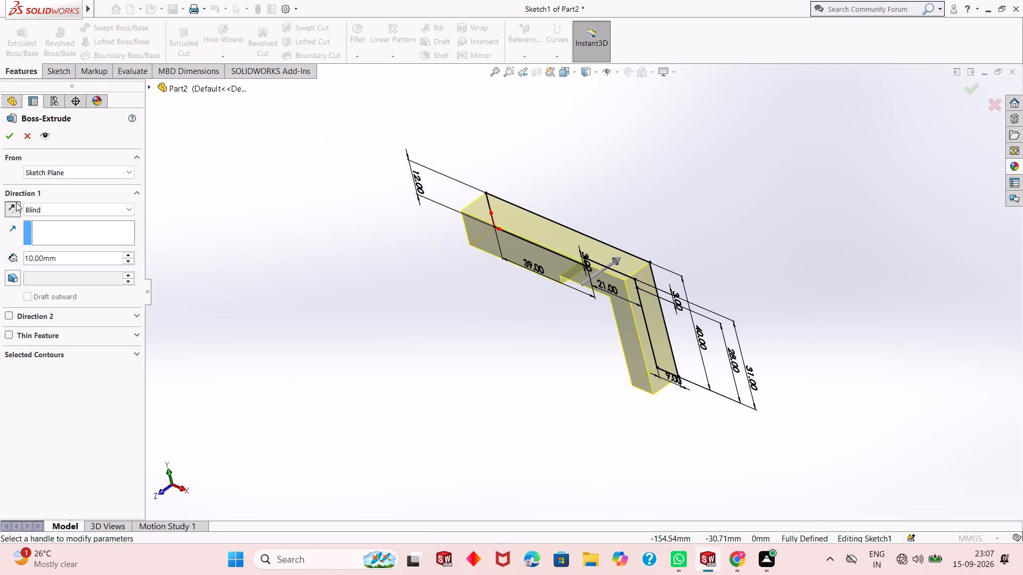
double_click(70, 259)
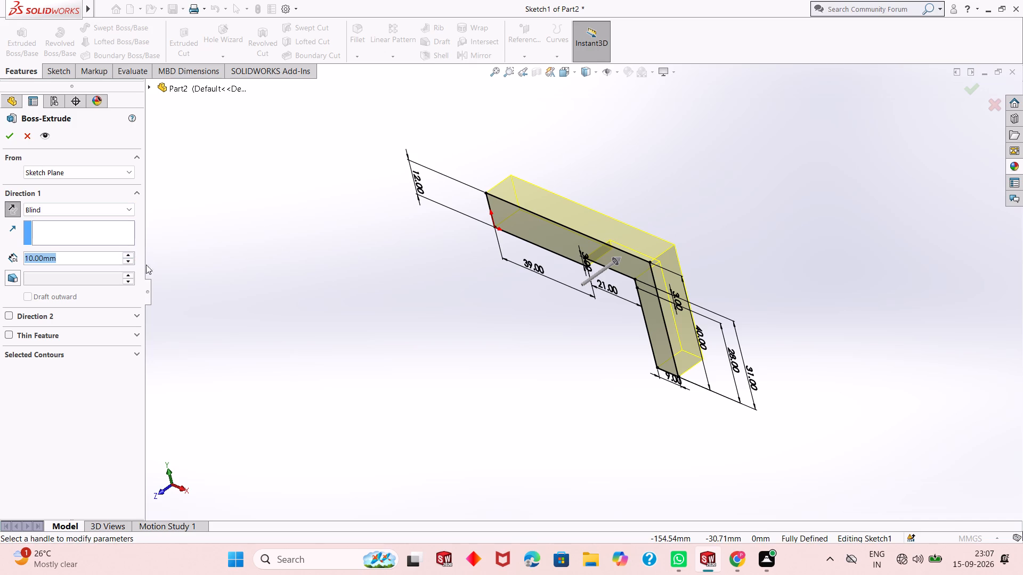
scroll(597, 260, "up", 1)
scroll(655, 281, "down", 2)
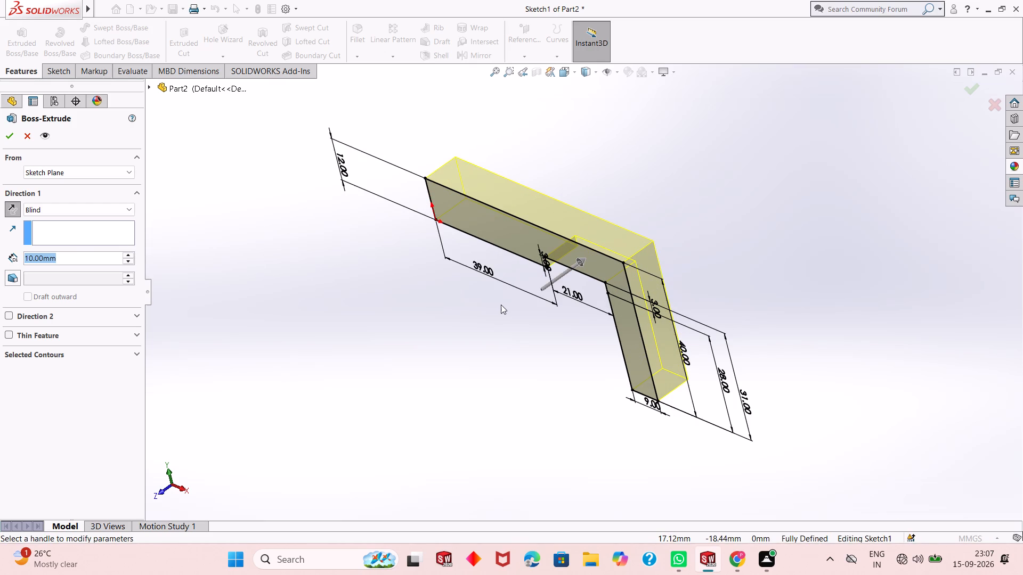
scroll(501, 305, "up", 2)
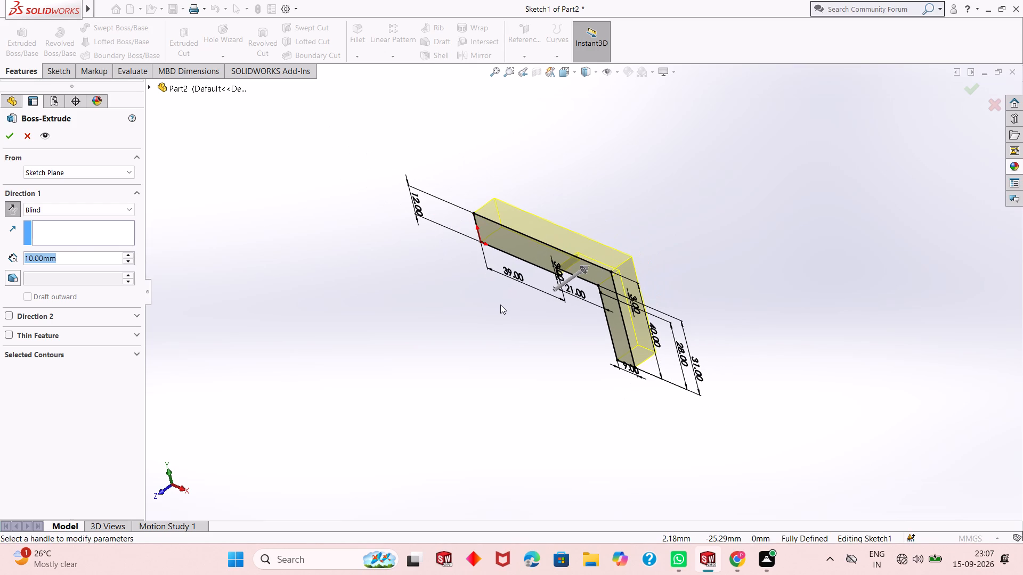
scroll(500, 305, "down", 2)
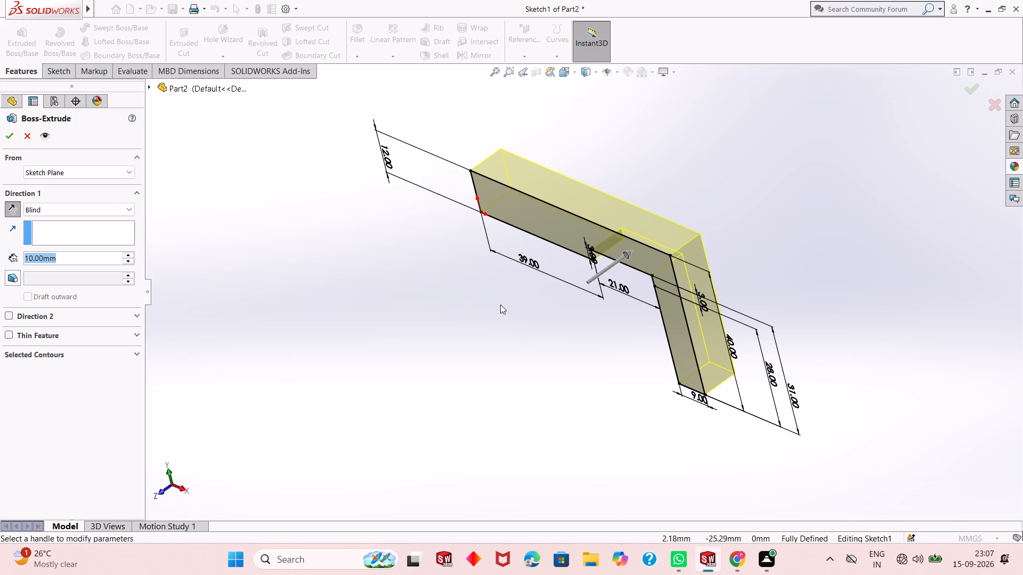
scroll(500, 305, "down", 1)
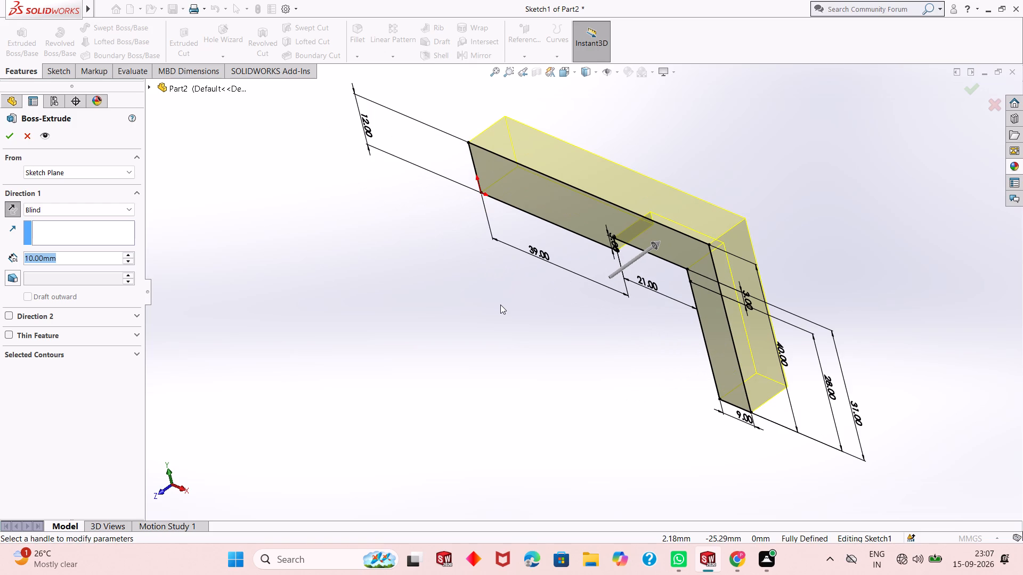
scroll(500, 305, "up", 1)
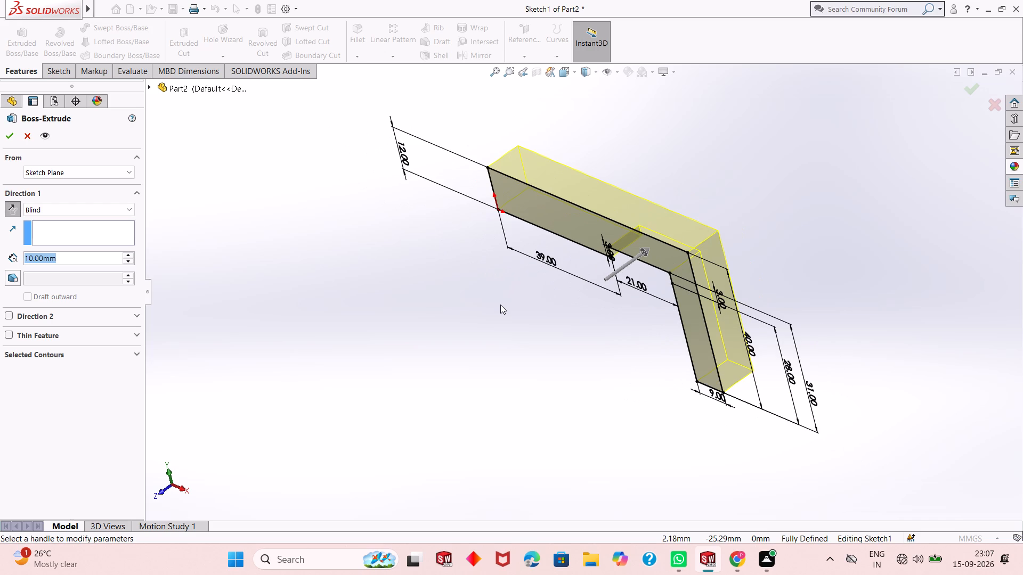
scroll(500, 305, "down", 2)
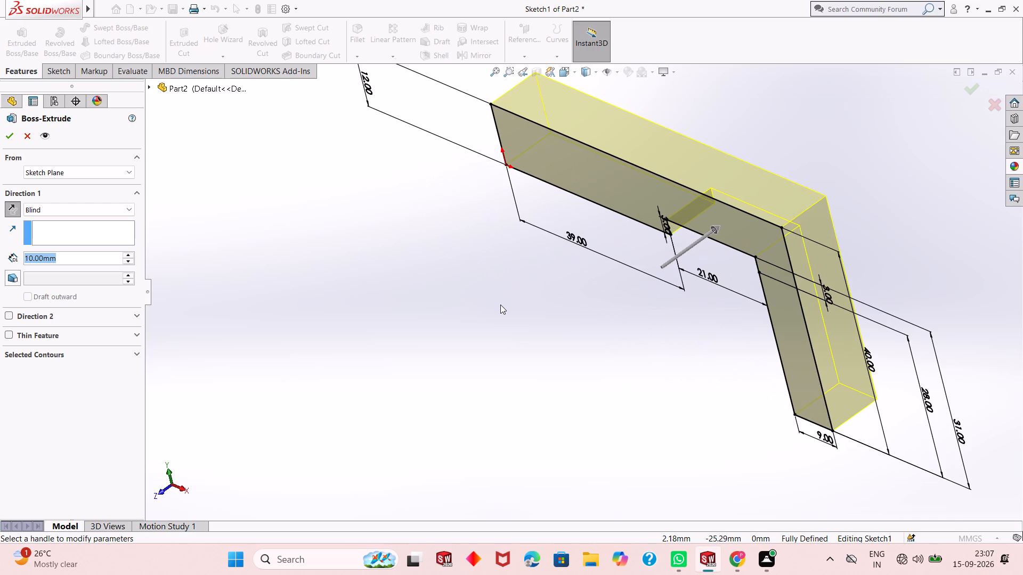
scroll(500, 305, "down", 1)
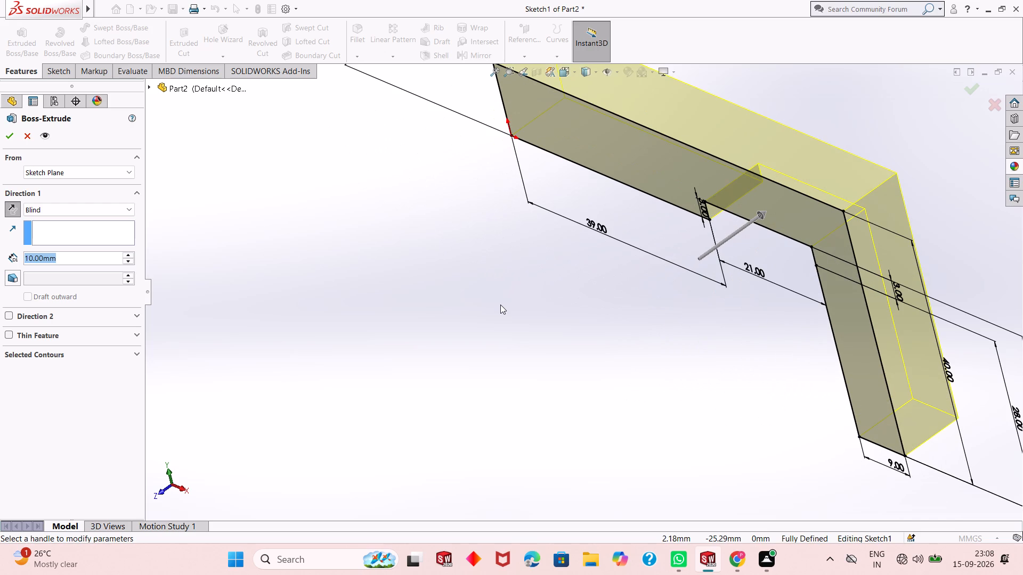
scroll(500, 305, "down", 1)
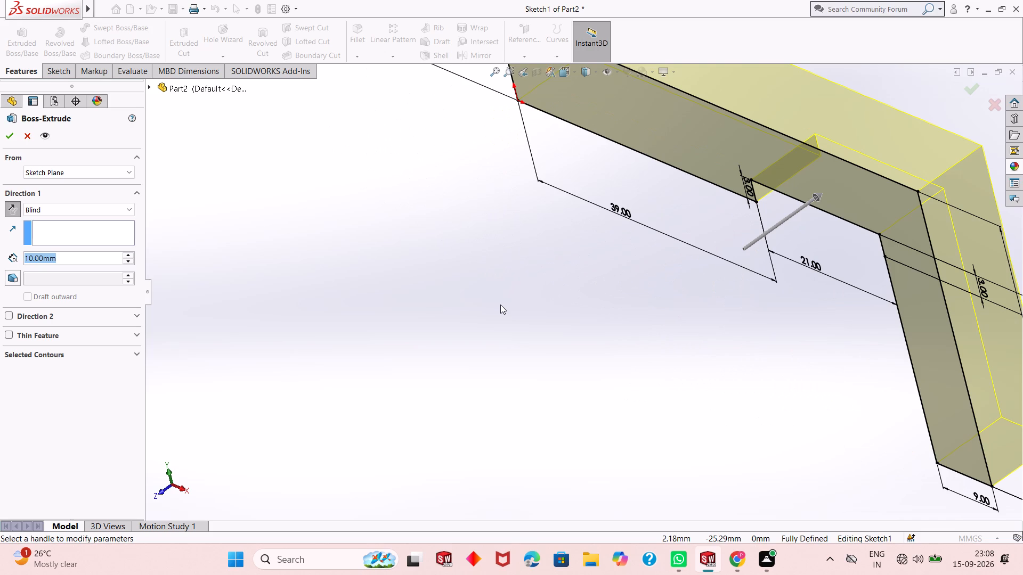
scroll(500, 305, "up", 5)
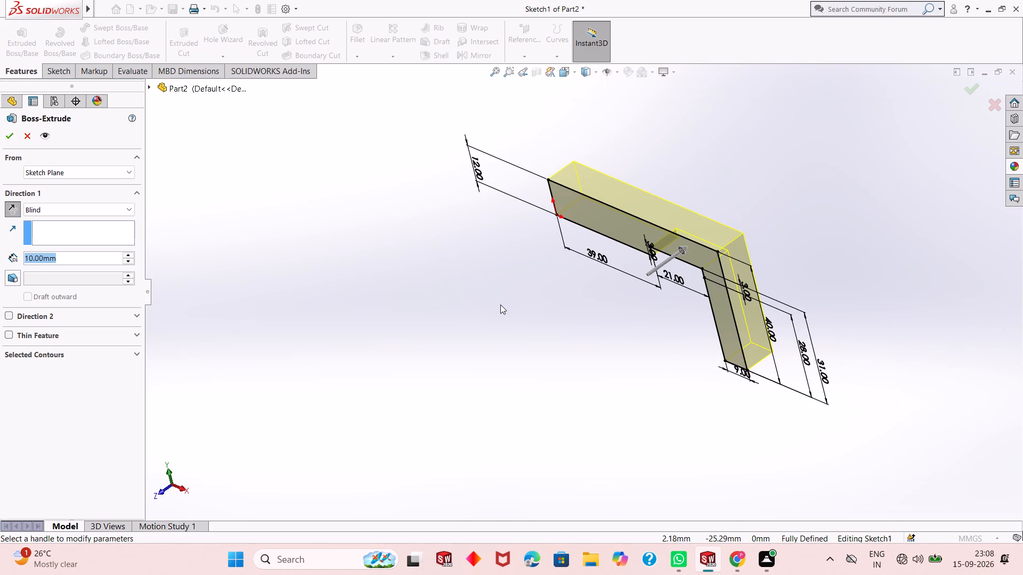
scroll(608, 163, "down", 1)
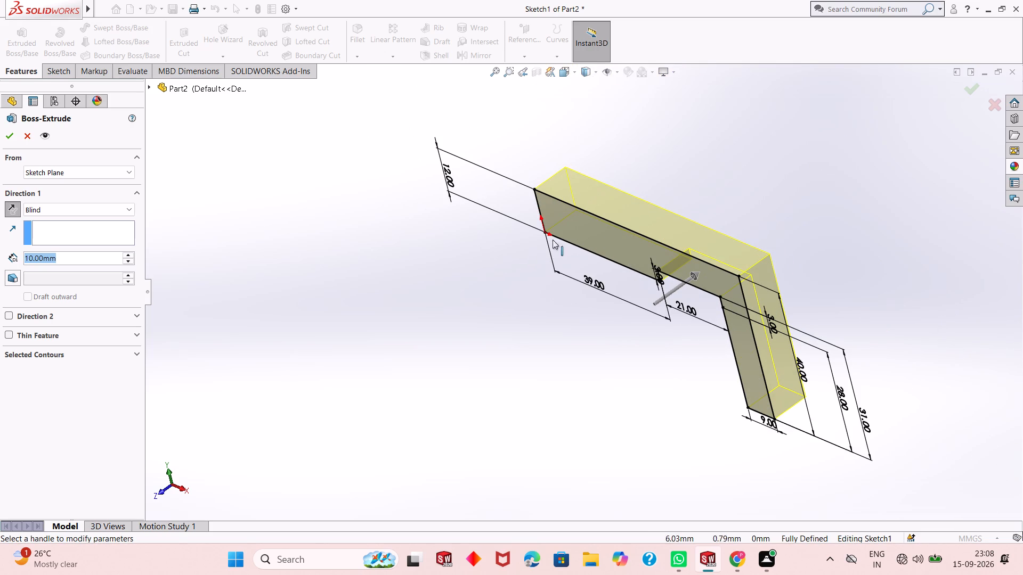
type("48")
key("Return")
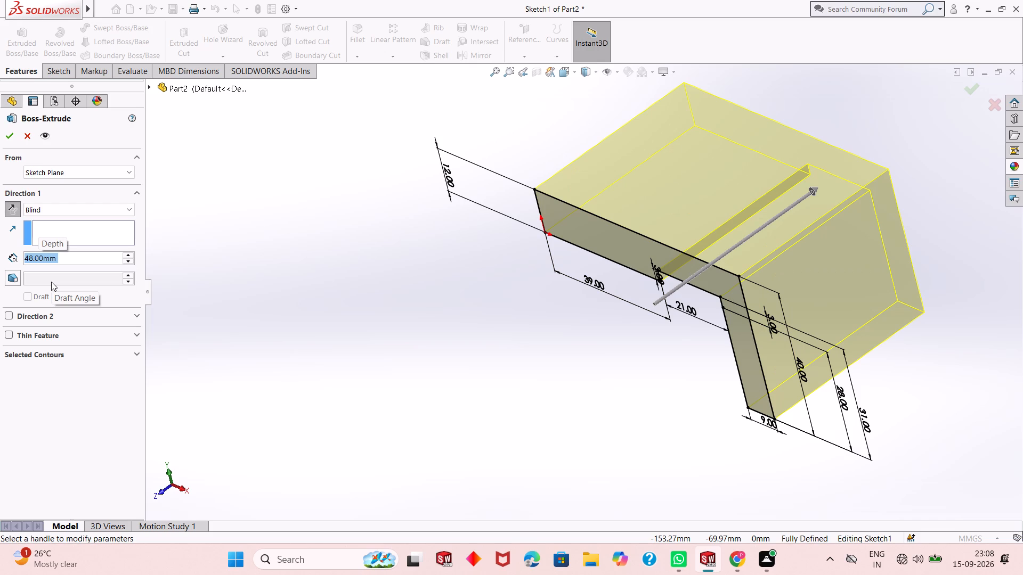
left_click(14, 130)
left_click(453, 256)
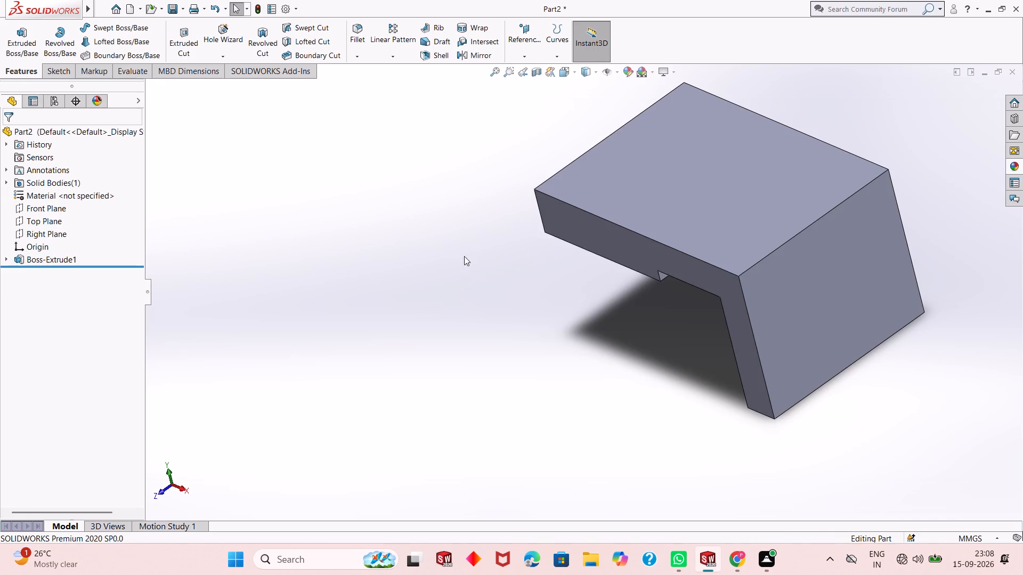
Examine the extruded L-shaped body from above, from the front and from below, including the stepped recess.
middle_click_drag(562, 239, 583, 202)
scroll(583, 202, "down", 2)
scroll(583, 202, "up", 2)
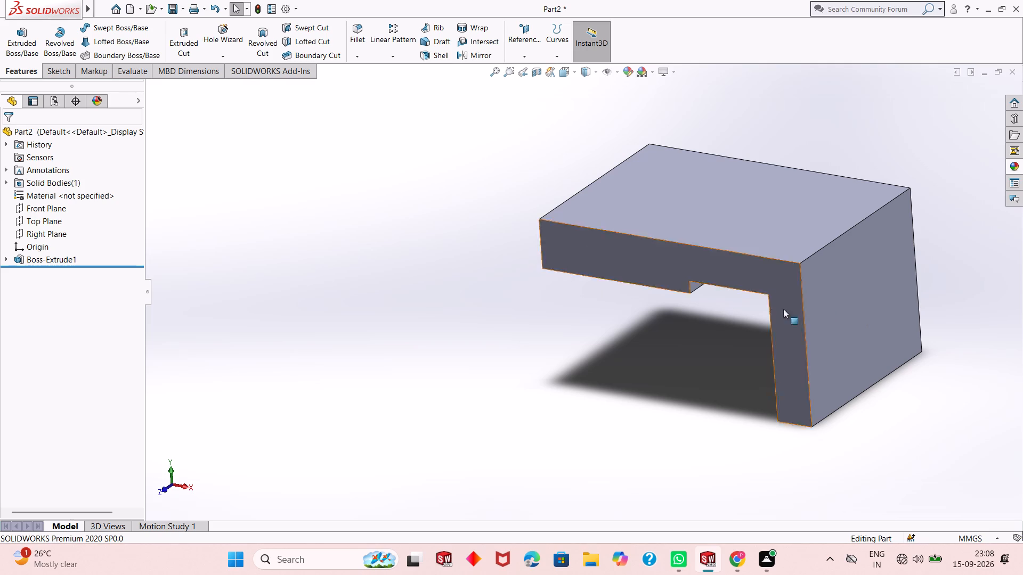
scroll(670, 287, "up", 2)
scroll(828, 270, "down", 2)
scroll(727, 279, "up", 2)
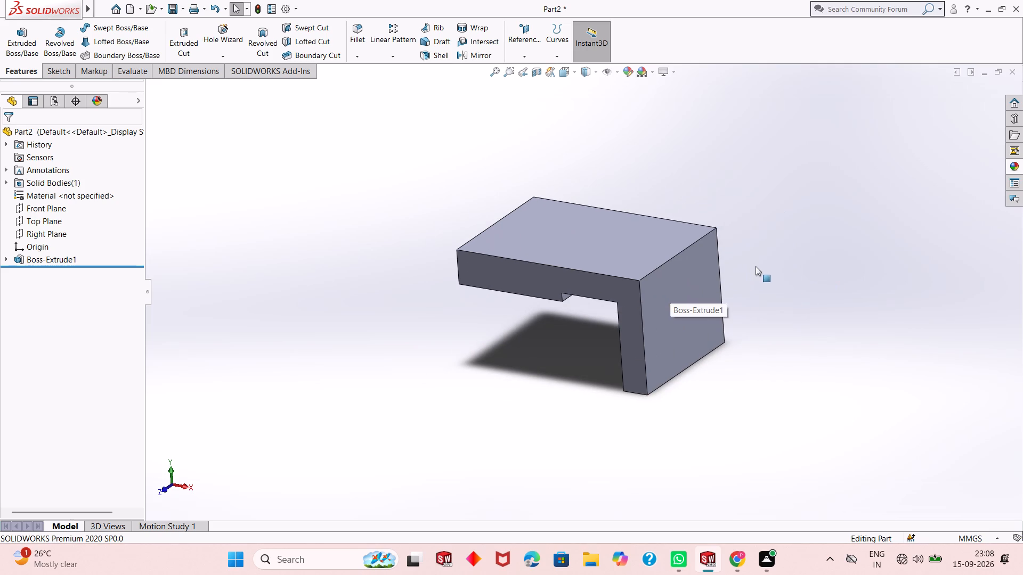
middle_click_drag(716, 298, 722, 191)
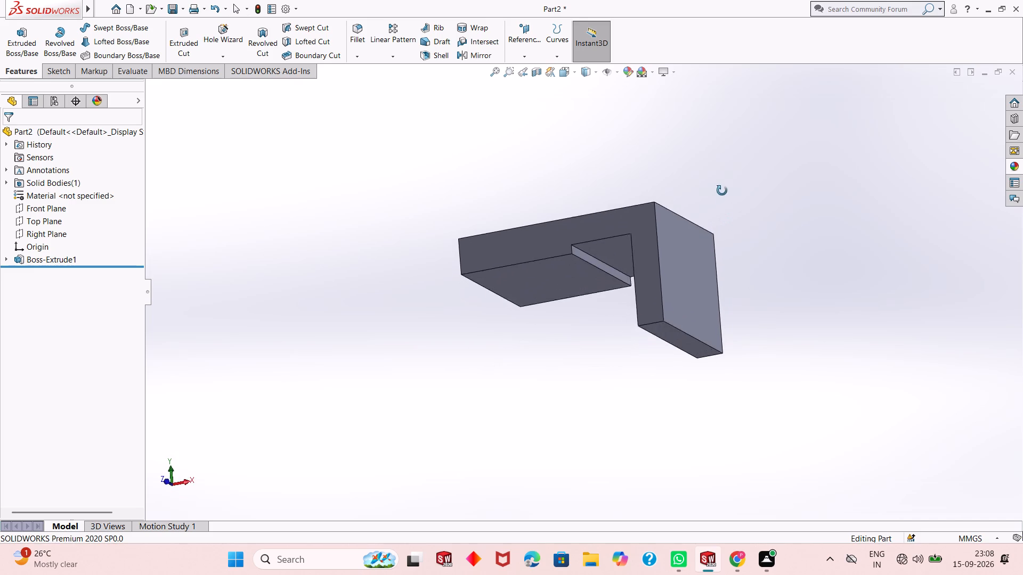
middle_click_drag(722, 191, 719, 160)
scroll(678, 295, "down", 3)
middle_click_drag(678, 326, 677, 234)
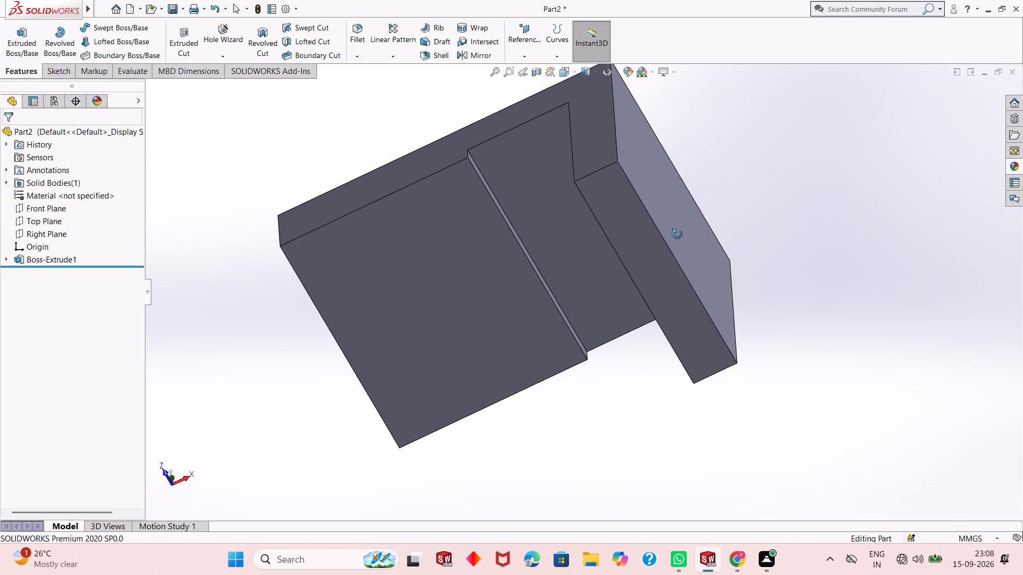
middle_click_drag(677, 234, 696, 306)
right_click_drag(686, 278, 696, 306)
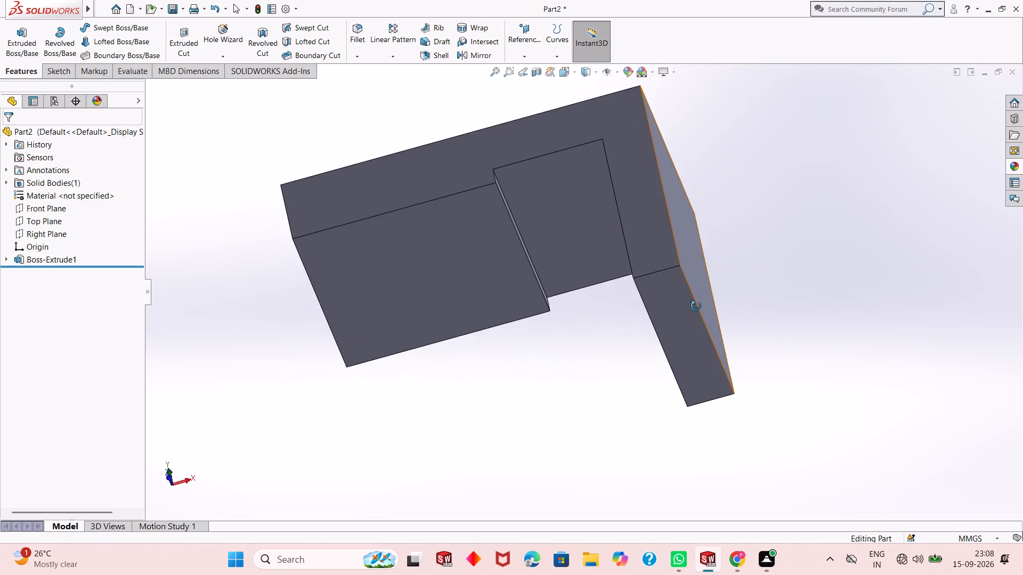
middle_click_drag(624, 200, 642, 266)
scroll(642, 266, "up", 1)
middle_click_drag(635, 226, 629, 257)
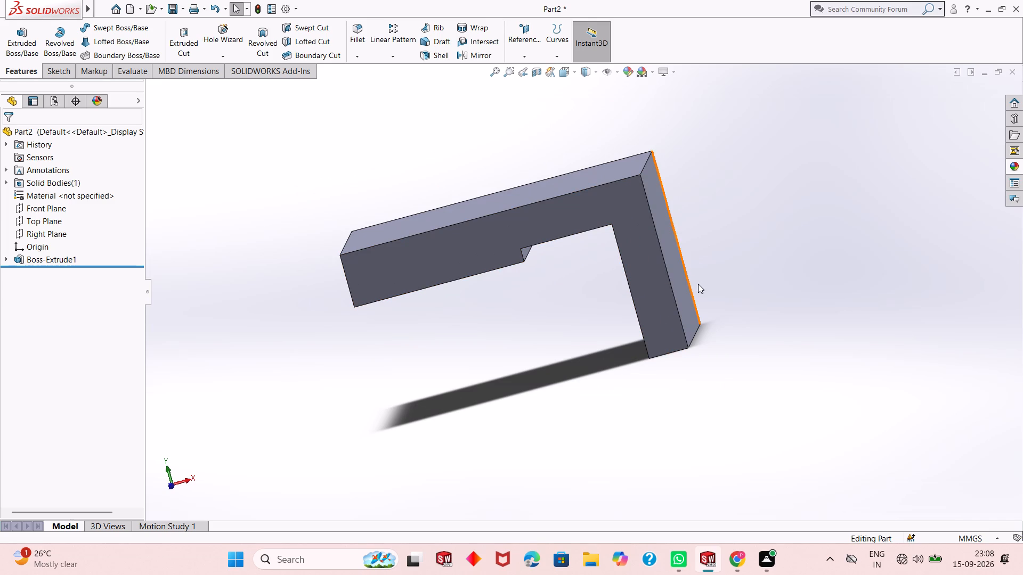
Fillet the two short corner edges at the free end of the L's leg with a 16 mm radius.
middle_click_drag(697, 284, 610, 163)
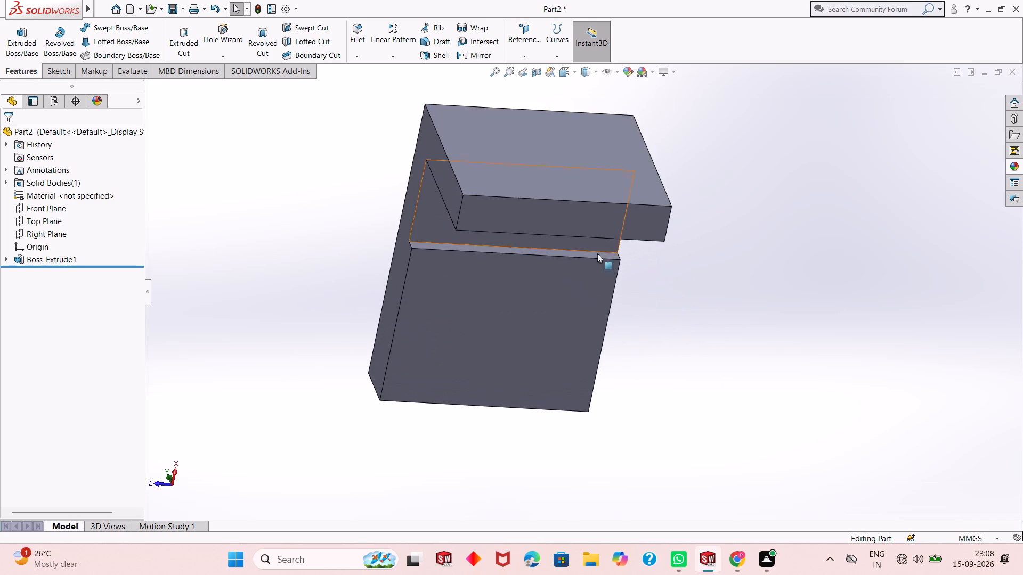
middle_click_drag(616, 278, 604, 235)
scroll(574, 186, "down", 3)
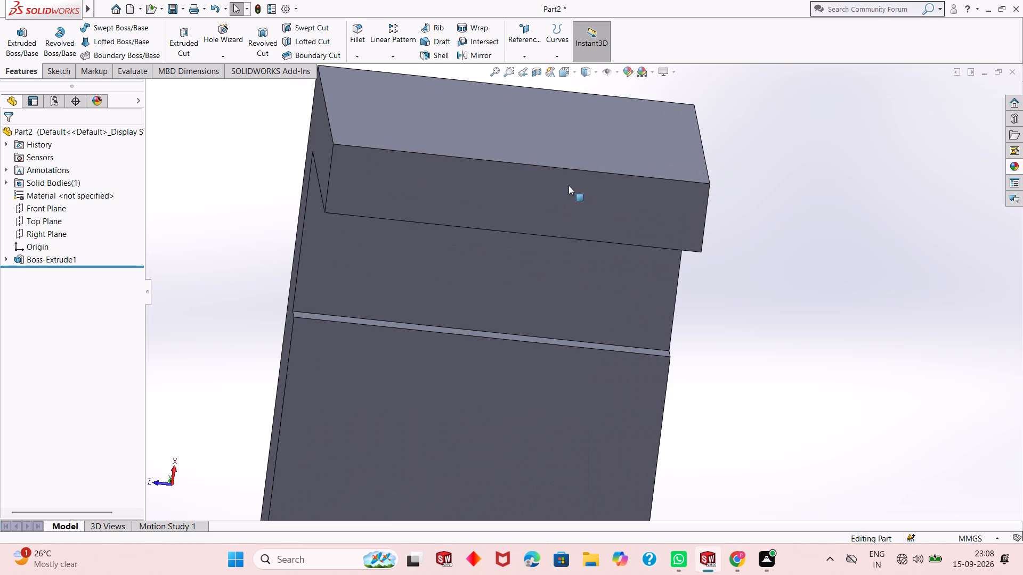
middle_click_drag(569, 185, 574, 243)
scroll(574, 243, "up", 2)
middle_click_drag(548, 112, 548, 156)
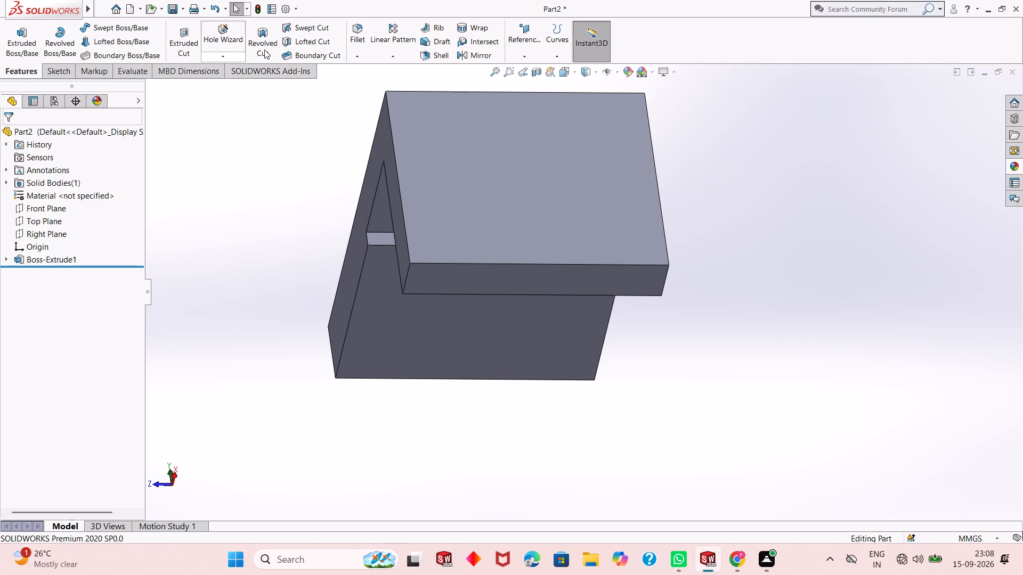
left_click(359, 34)
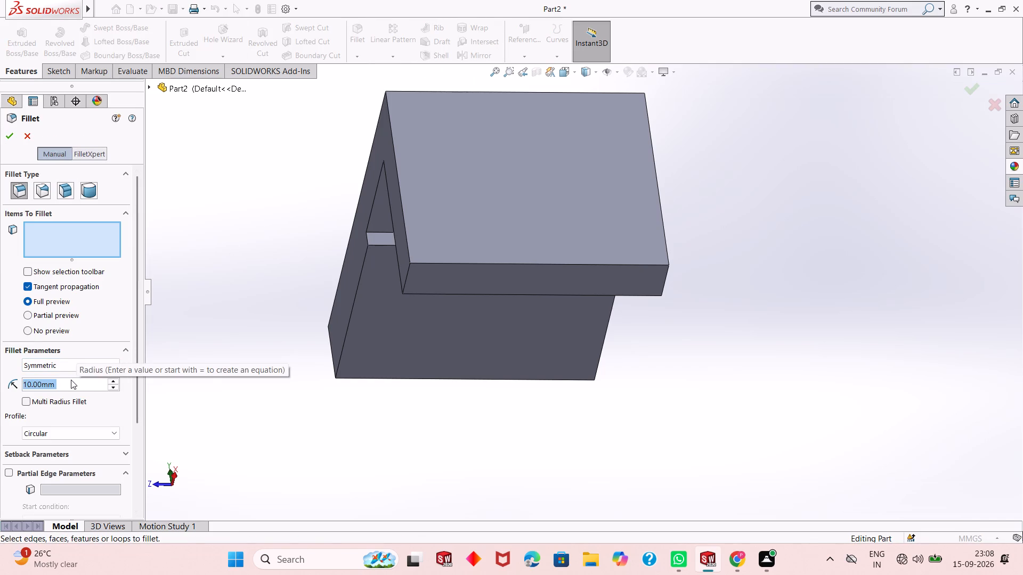
type("16")
key("Return")
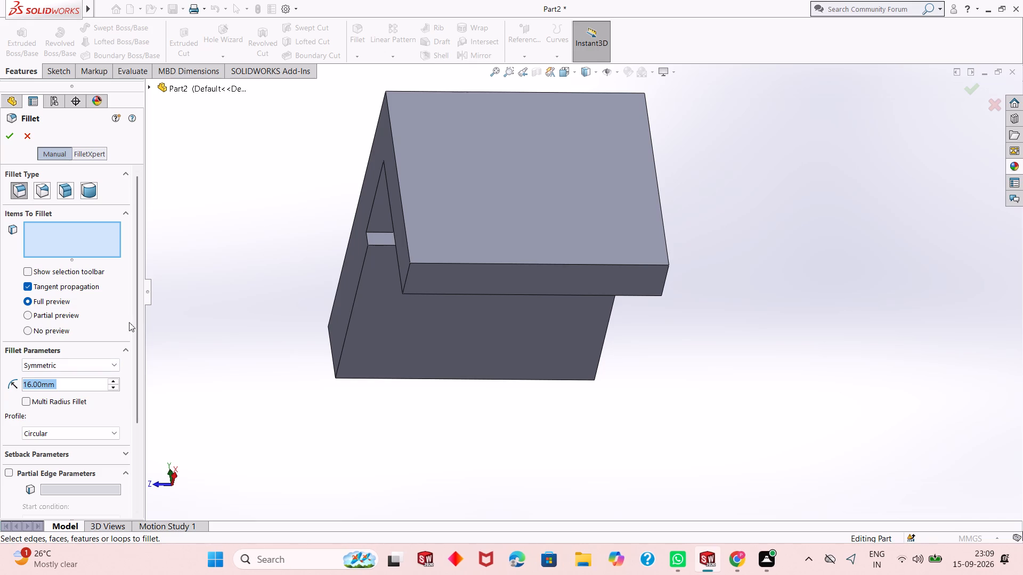
left_click(408, 273)
middle_click_drag(579, 255, 536, 298)
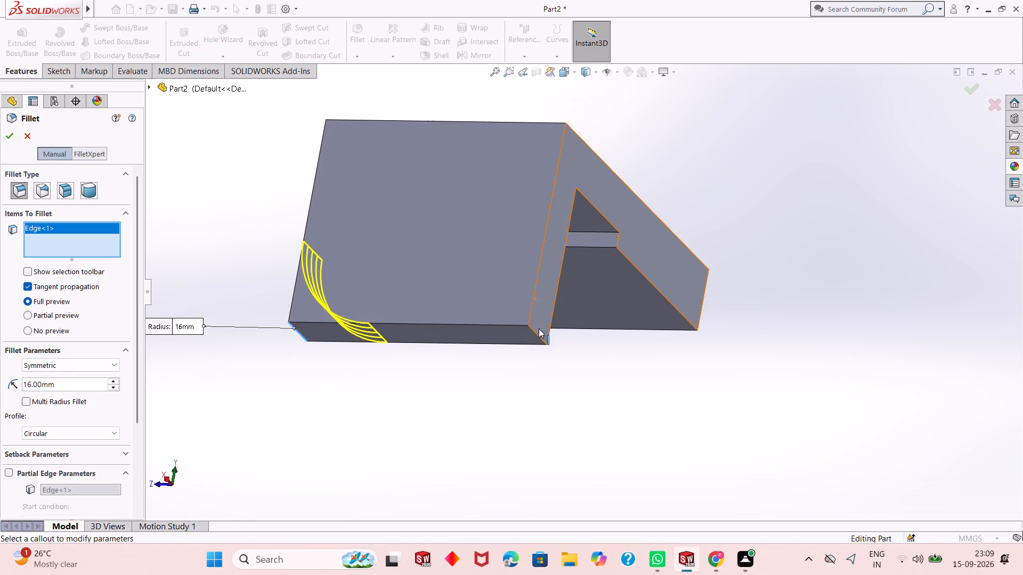
left_click(538, 336)
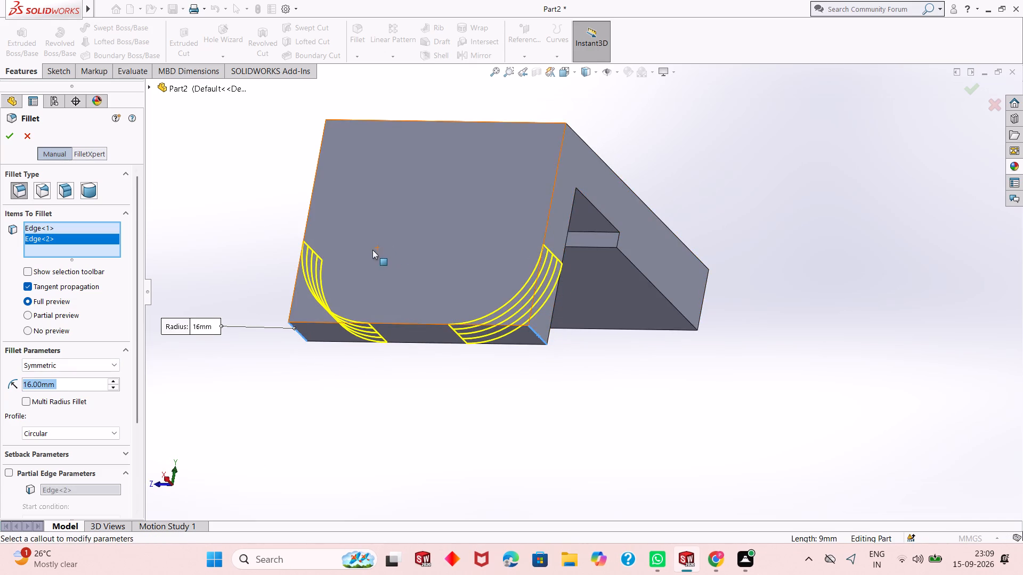
middle_click_drag(372, 250, 395, 303)
scroll(395, 303, "up", 1)
left_click(7, 139)
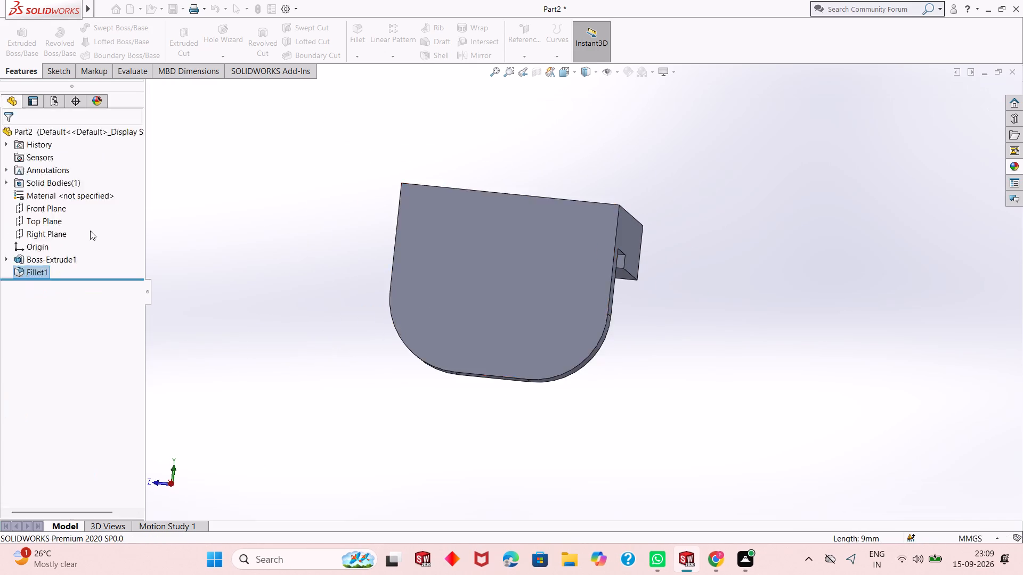
left_click(431, 400)
Examine the body with its rounded leg end from below, from above and from the side.
middle_click_drag(491, 402, 533, 359)
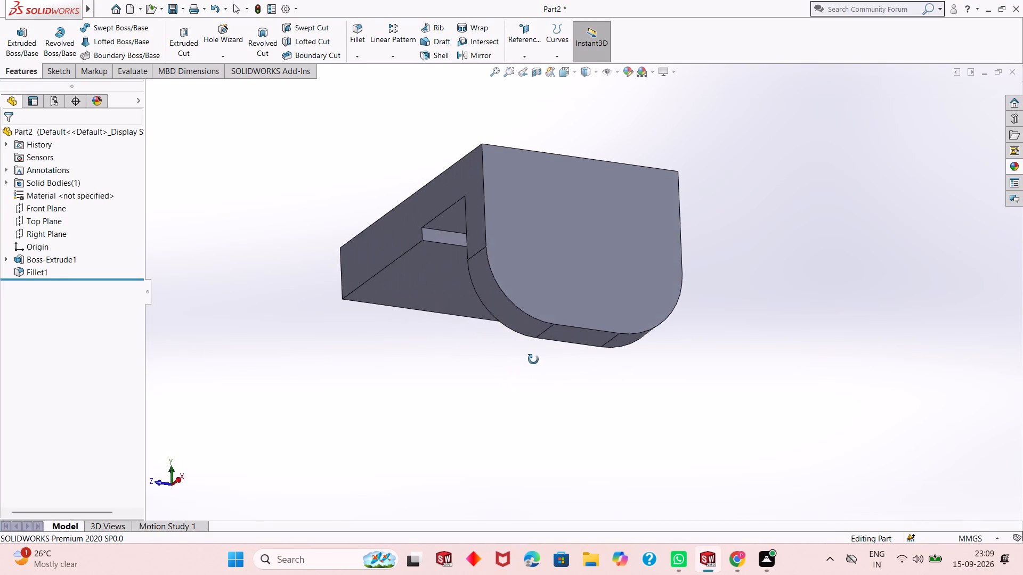
middle_click_drag(533, 359, 543, 358)
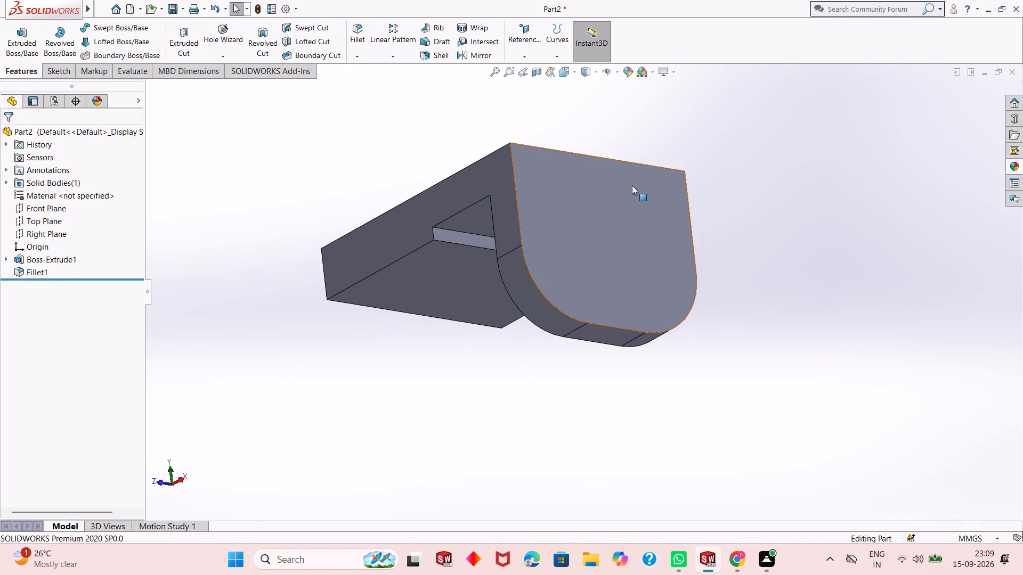
middle_click_drag(618, 217, 620, 311)
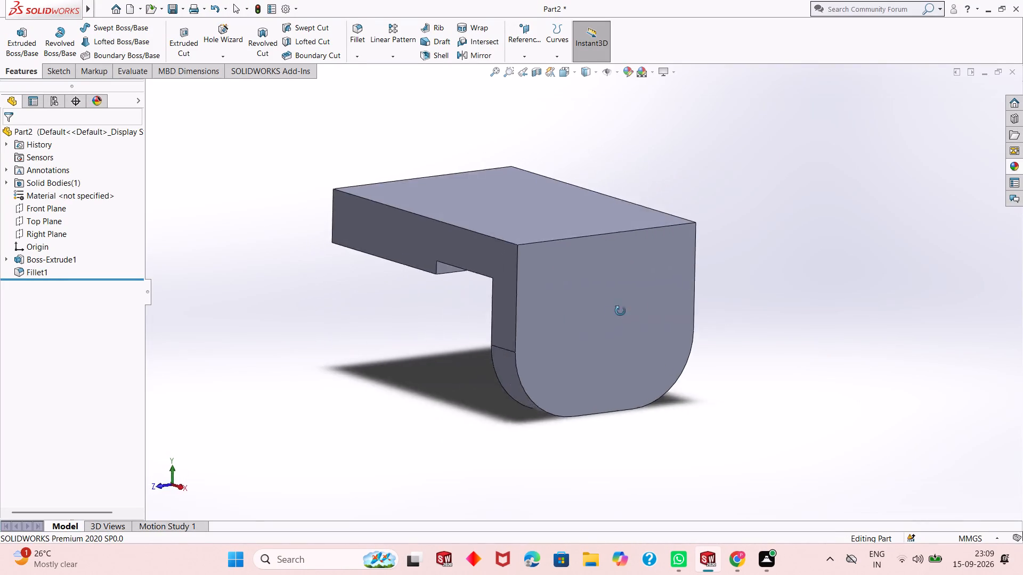
middle_click_drag(620, 311, 754, 248)
middle_click_drag(510, 252, 356, 267)
scroll(356, 267, "up", 1)
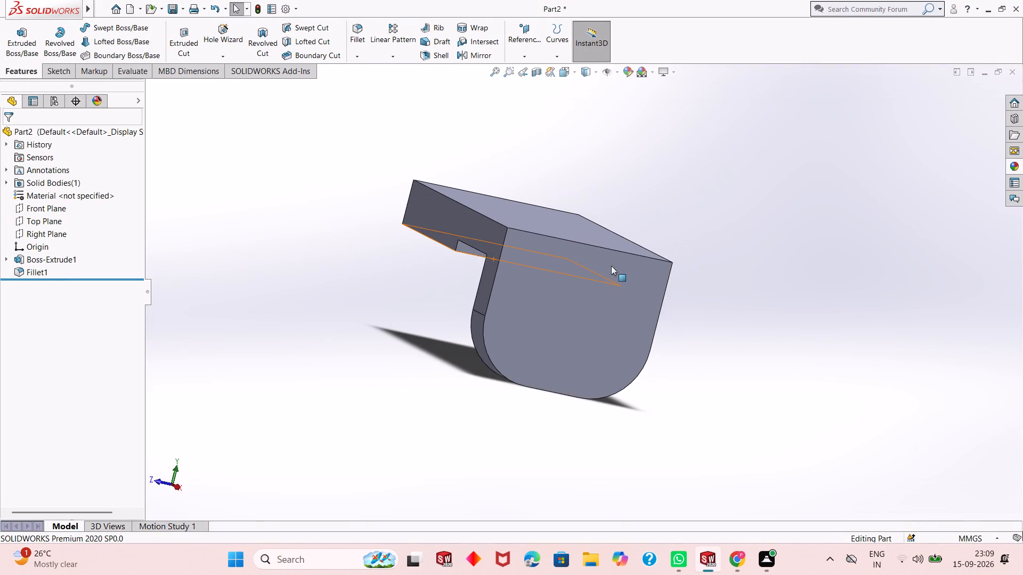
scroll(612, 266, "up", 2)
scroll(601, 260, "down", 5)
scroll(561, 332, "up", 3)
scroll(511, 346, "down", 3)
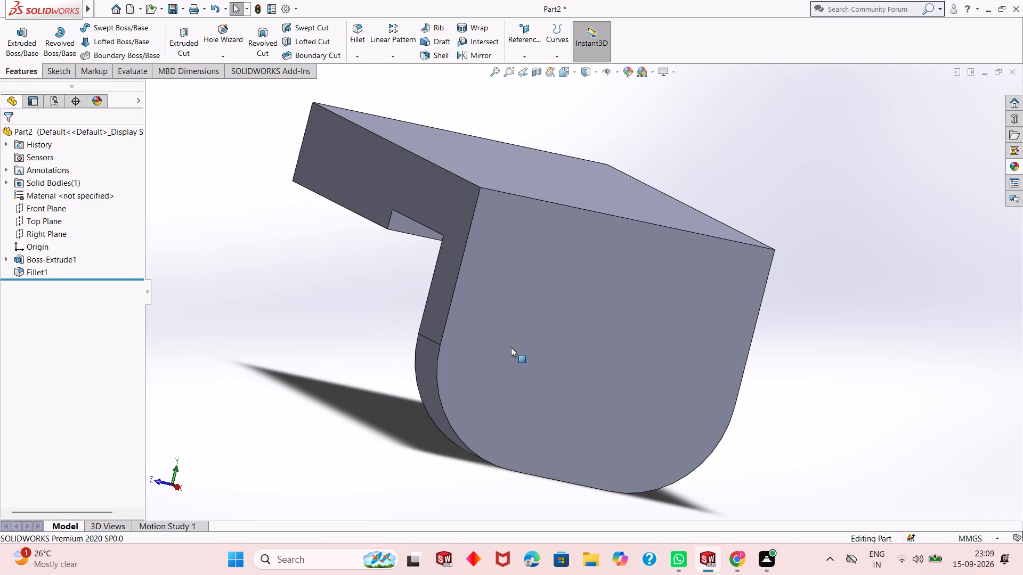
Start a sketch on the outer flat face of the rounded leg, viewed face-on.
left_click(511, 347)
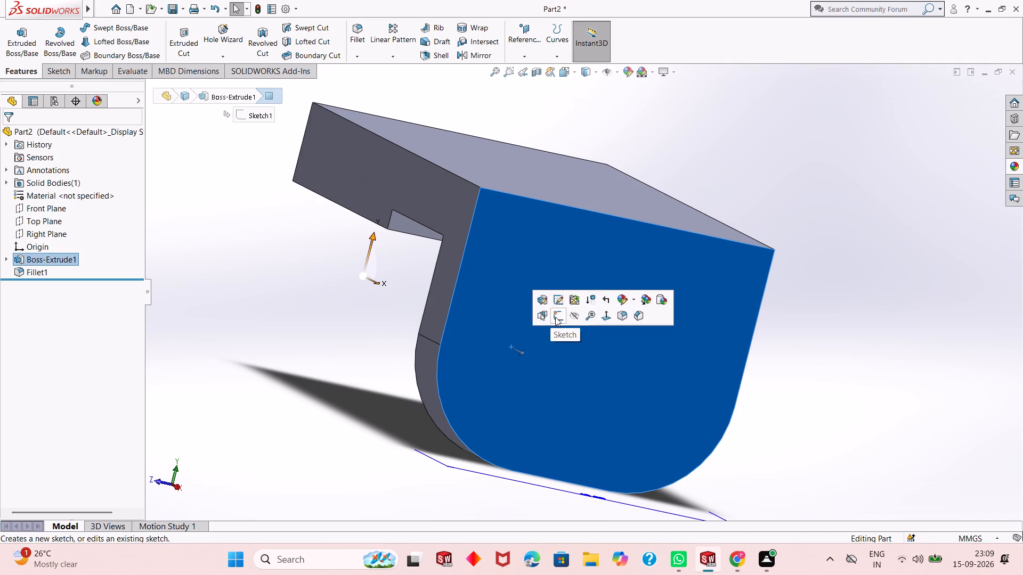
left_click(557, 319)
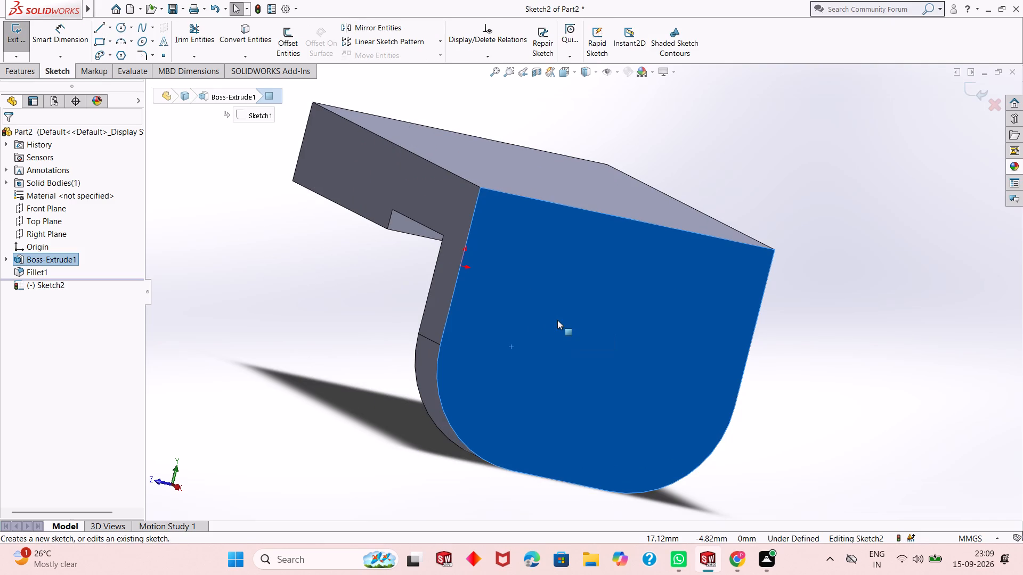
key("ctrl+8")
key("Escape")
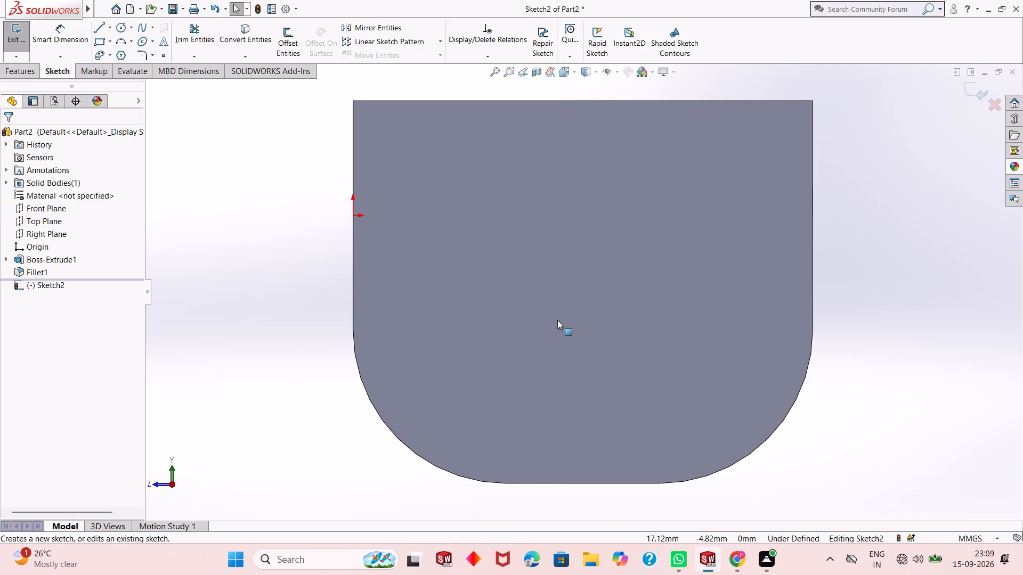
Sketch a horizontal straight slot, about 15.6 mm between centres and 9.6 mm wide, in the lower half of the leg face.
scroll(557, 320, "down", 2)
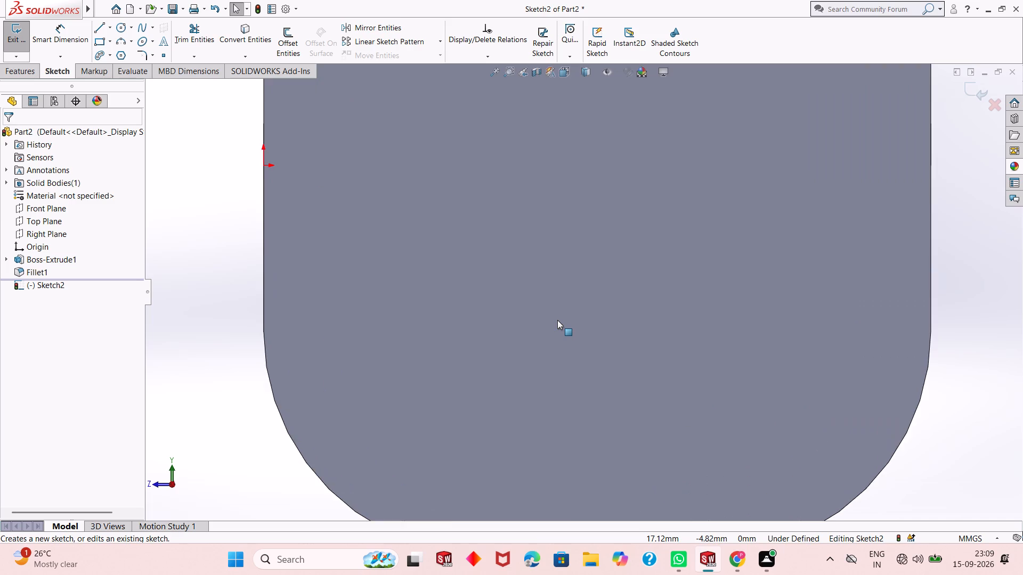
scroll(557, 320, "up", 3)
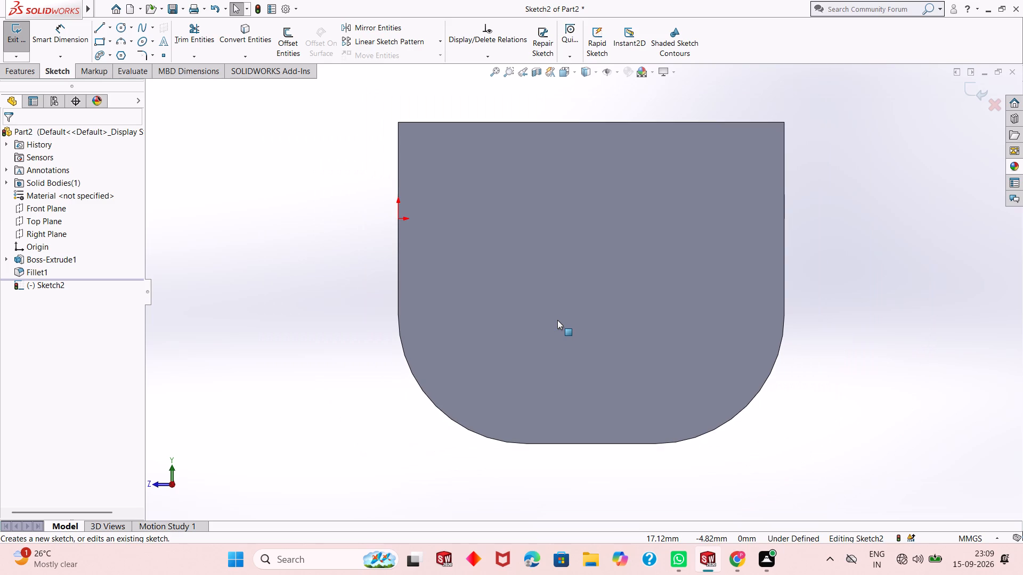
scroll(550, 295, "down", 1)
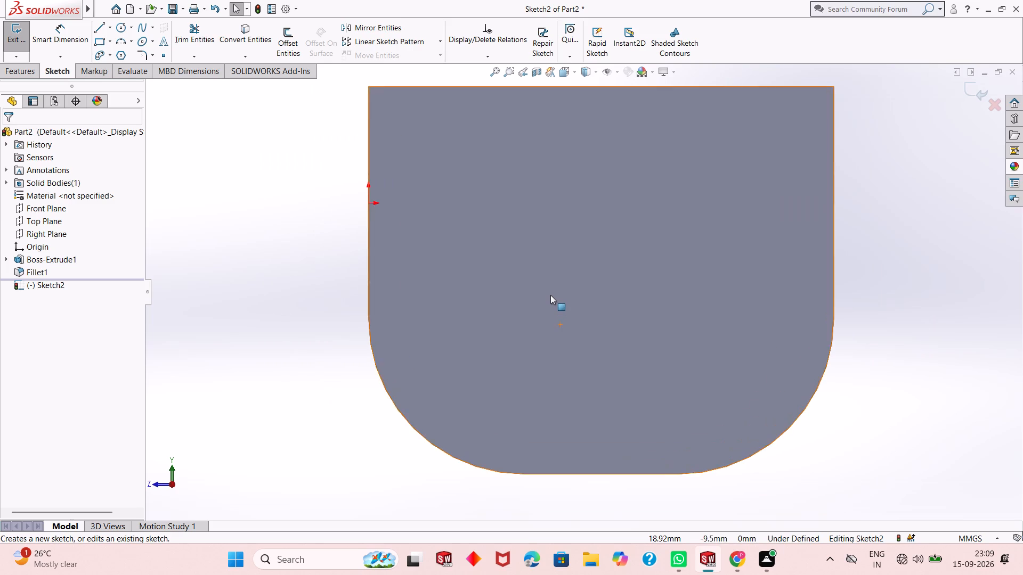
scroll(550, 295, "up", 2)
scroll(581, 233, "down", 1)
scroll(581, 233, "up", 1)
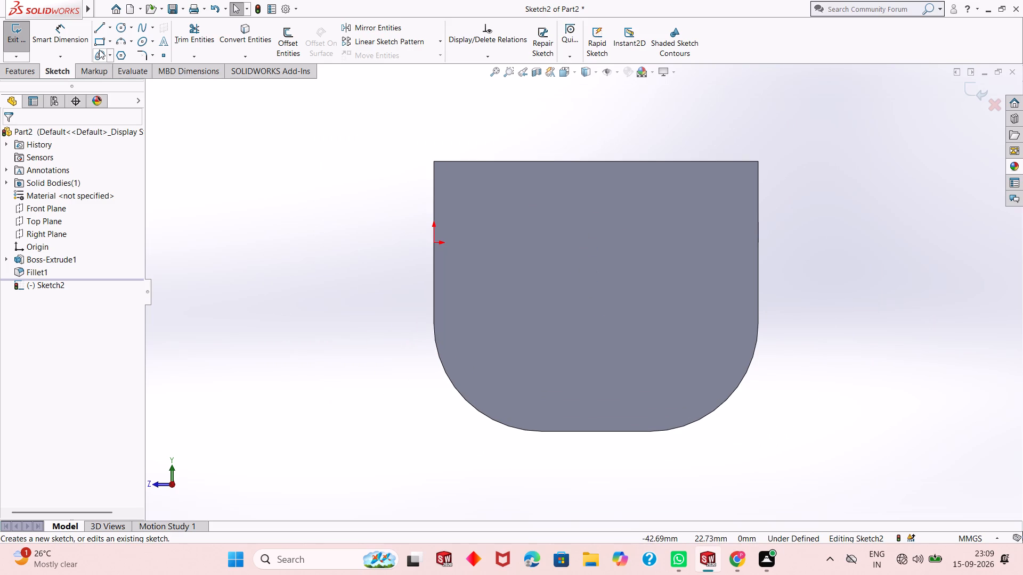
left_click(112, 55)
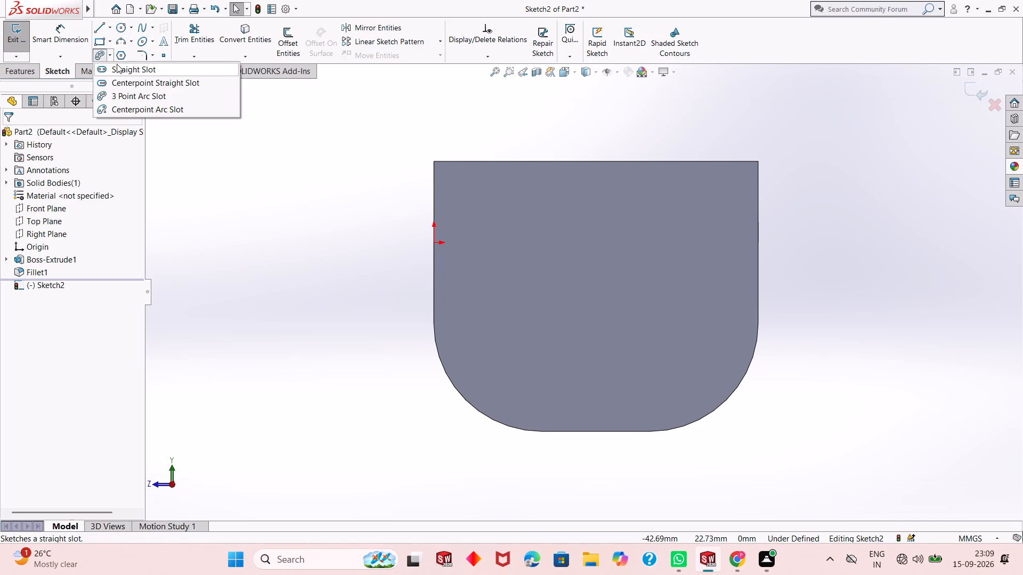
left_click(118, 69)
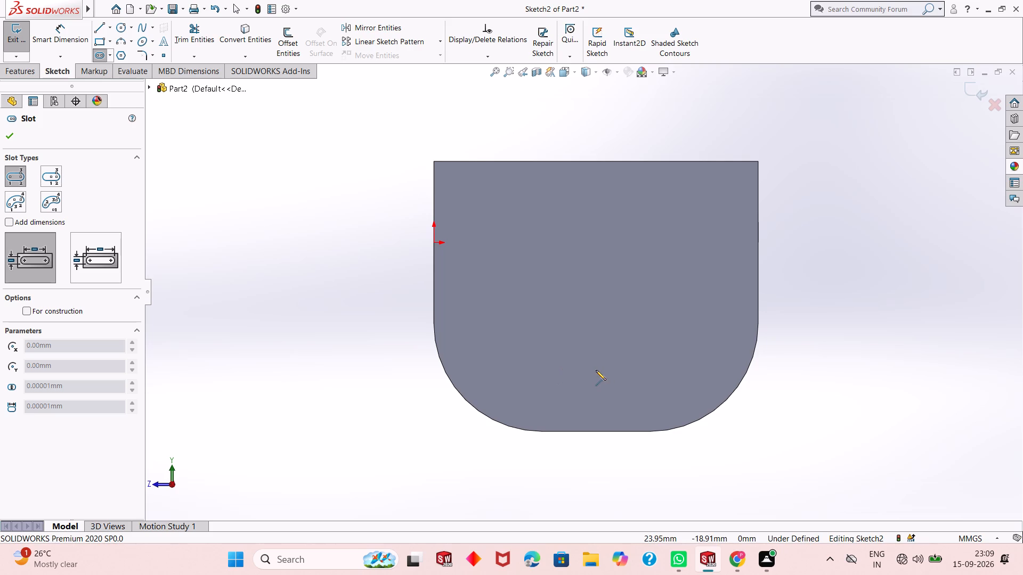
left_click(554, 344)
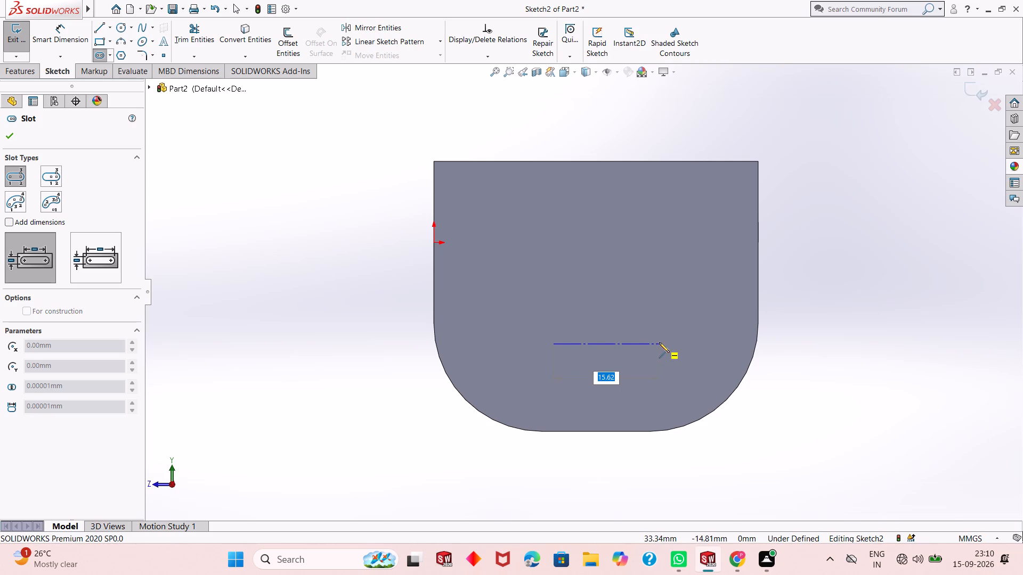
left_click(659, 342)
left_click(663, 311)
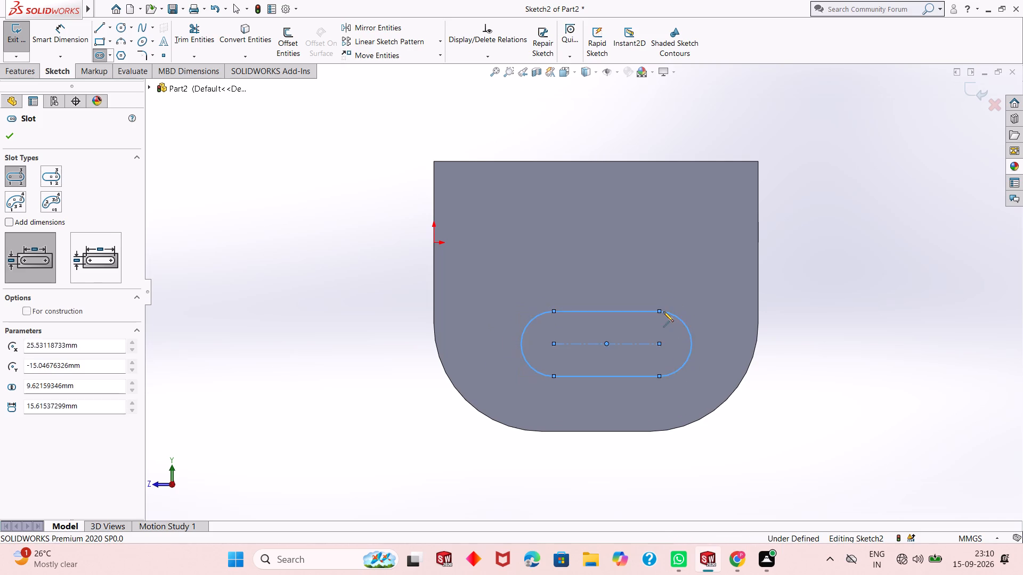
key("Escape")
key("Escape")
key("Escape")
Dimension the vertical distance from the slot's centre point to the leg's bottom edge as 15 mm.
left_click(69, 40)
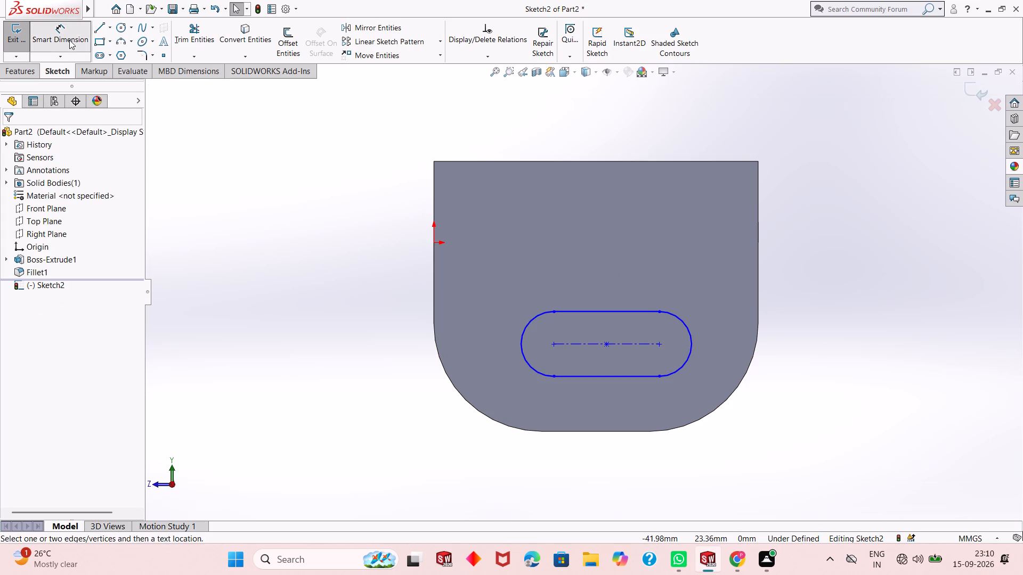
left_click(607, 346)
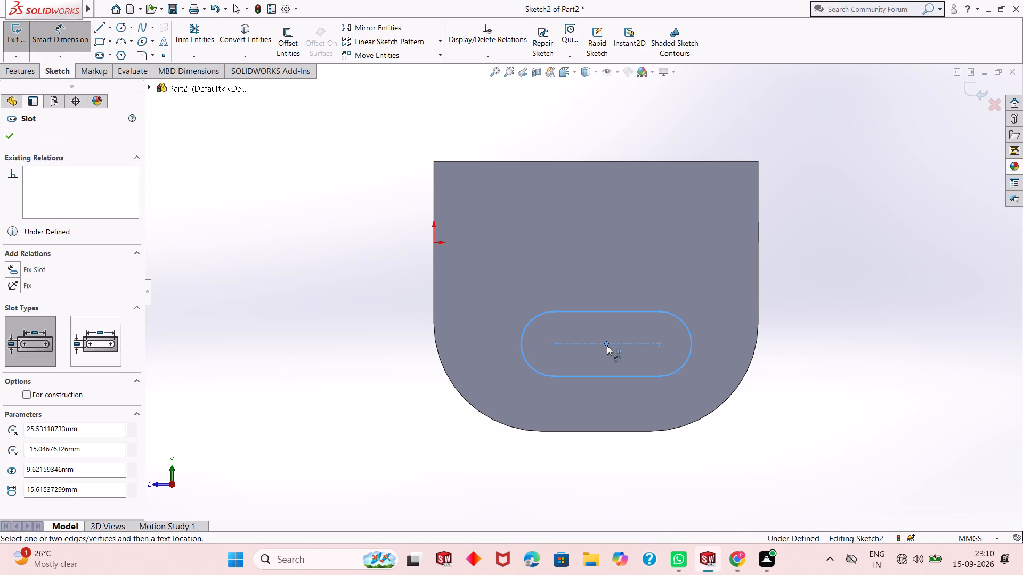
left_click(596, 433)
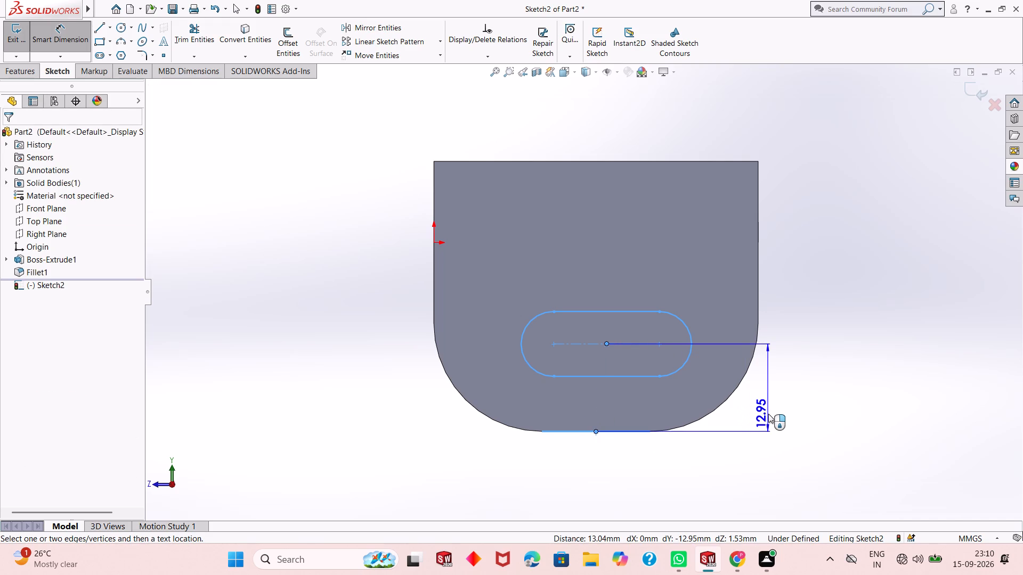
left_click(768, 414)
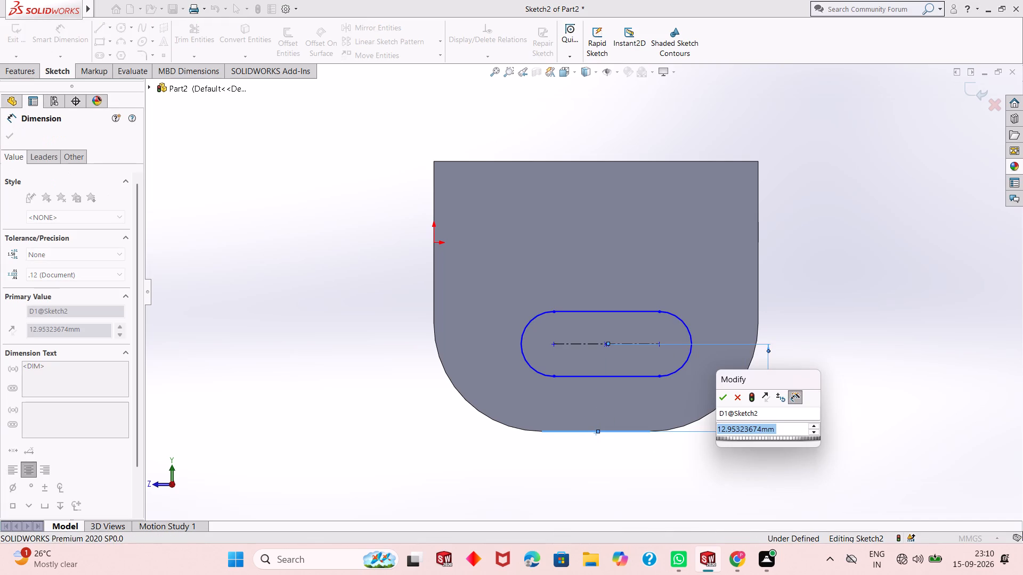
type("15")
key("Return")
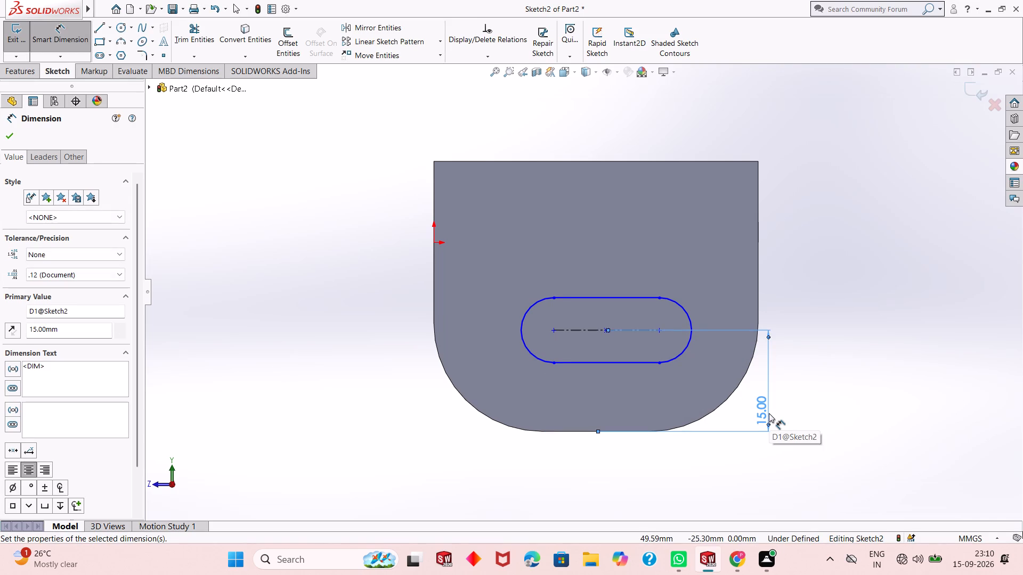
Set the distance between the slot's centre and the leg's bottom edge to 13 mm.
double_click(769, 413)
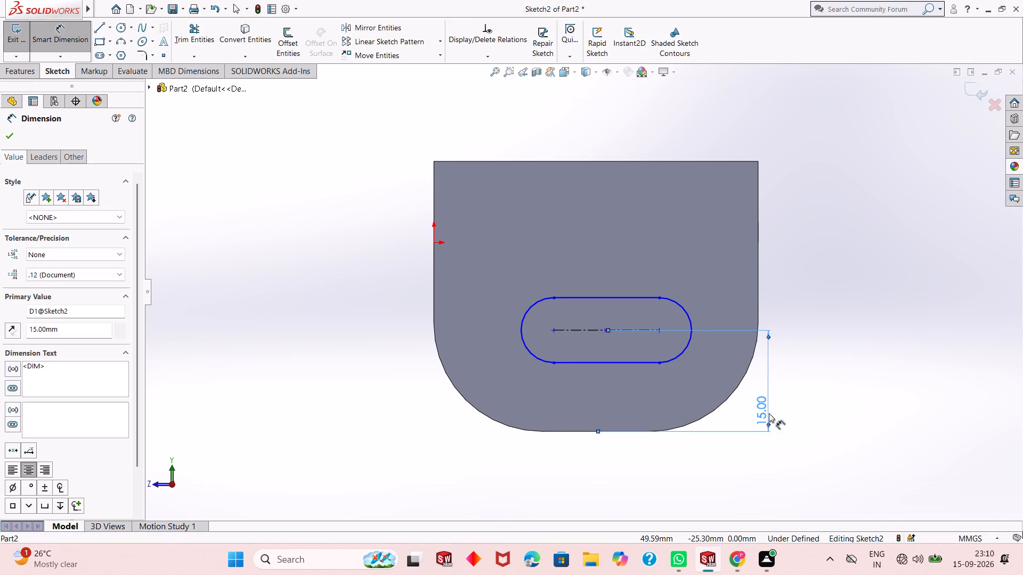
type("13")
key("Return")
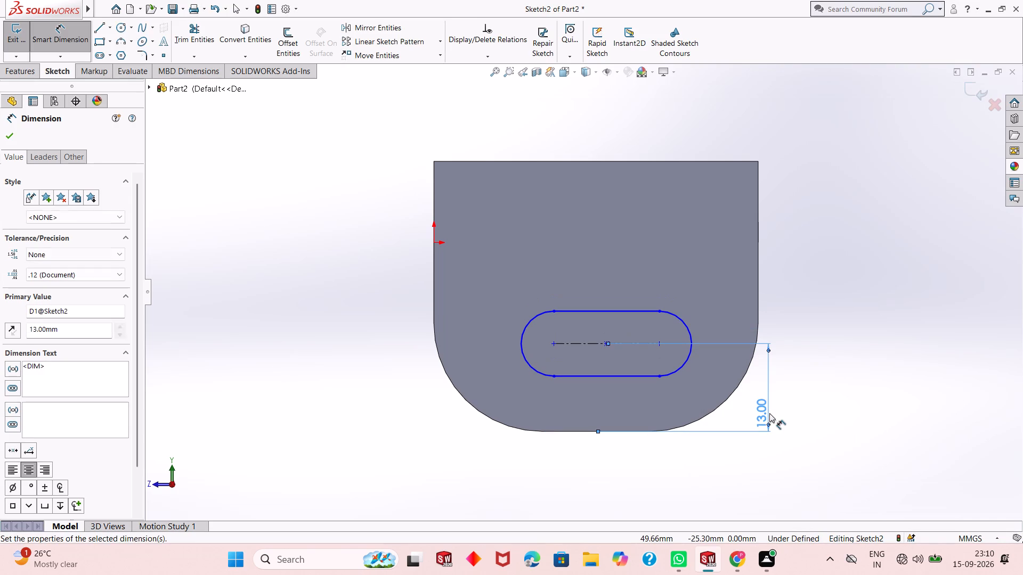
right_click(790, 385)
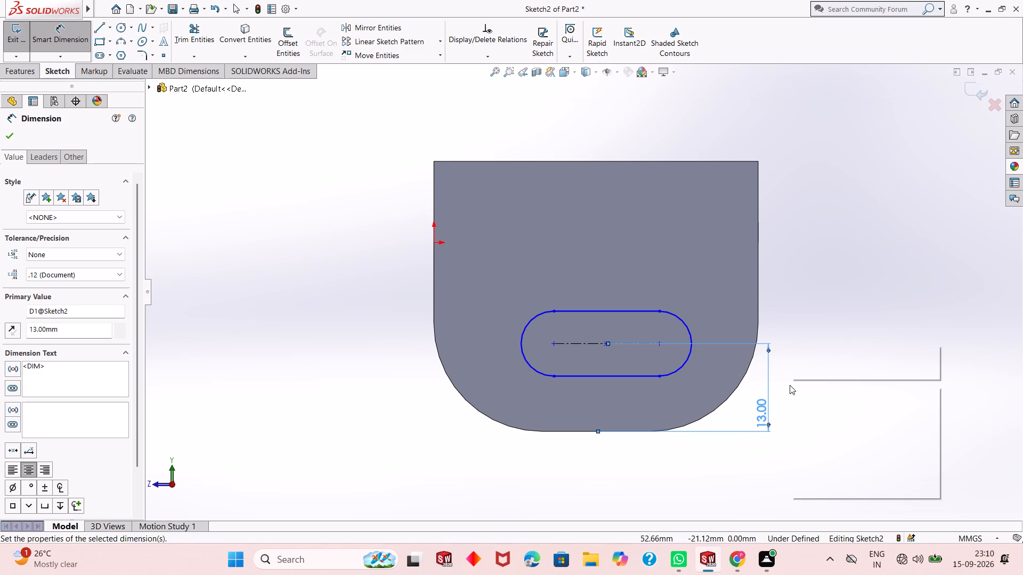
left_click(807, 283)
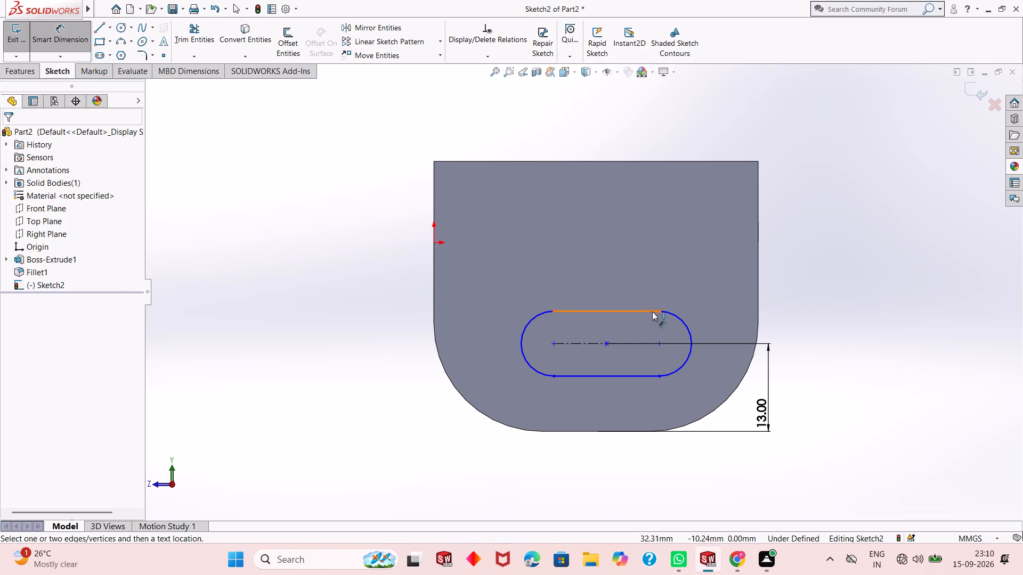
Dimension the slot's rounded end with a radius of 4.5 mm.
left_click(689, 334)
left_click(860, 291)
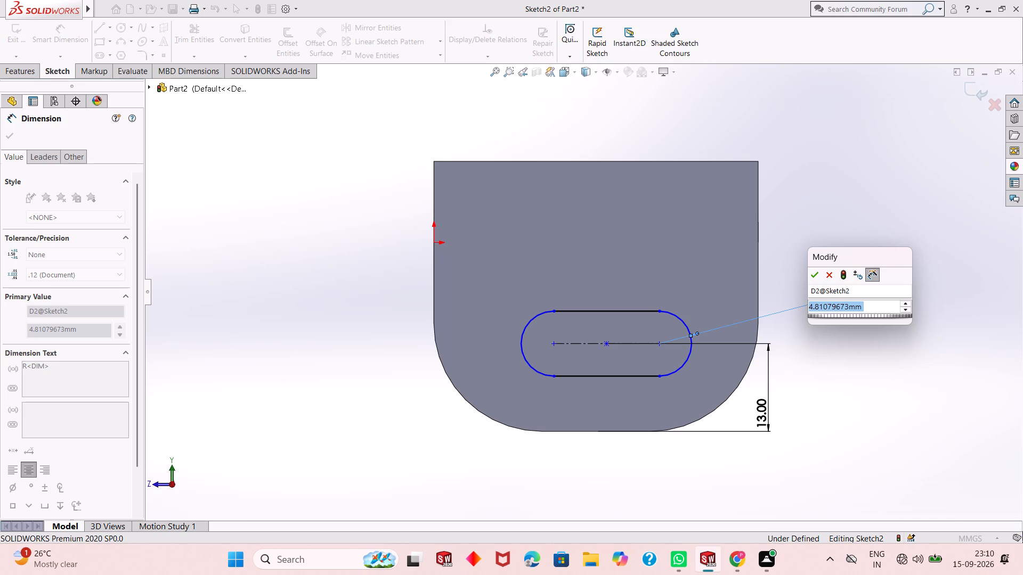
key("4")
key("5")
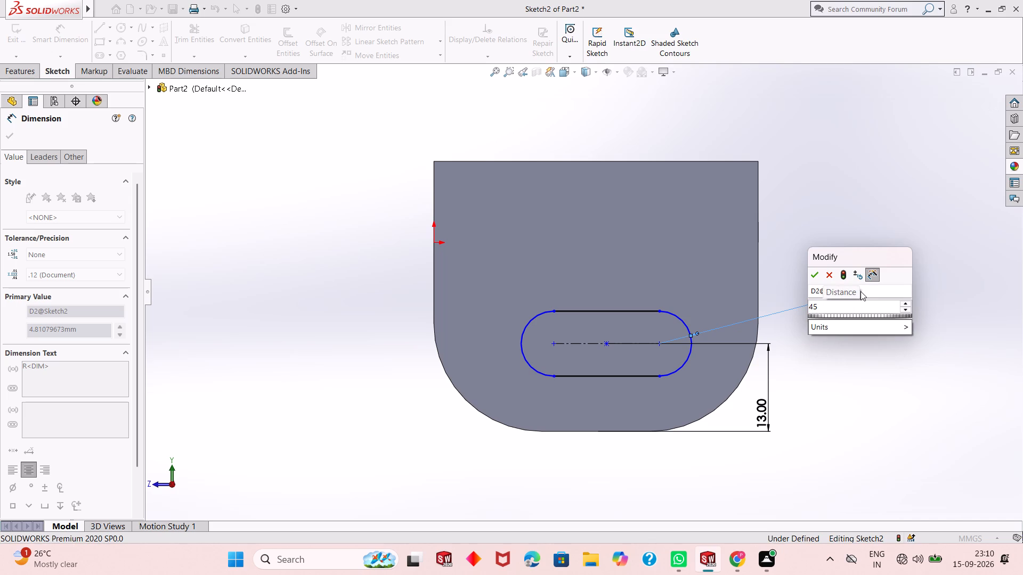
key("BackSpace")
type(".5")
key("Return")
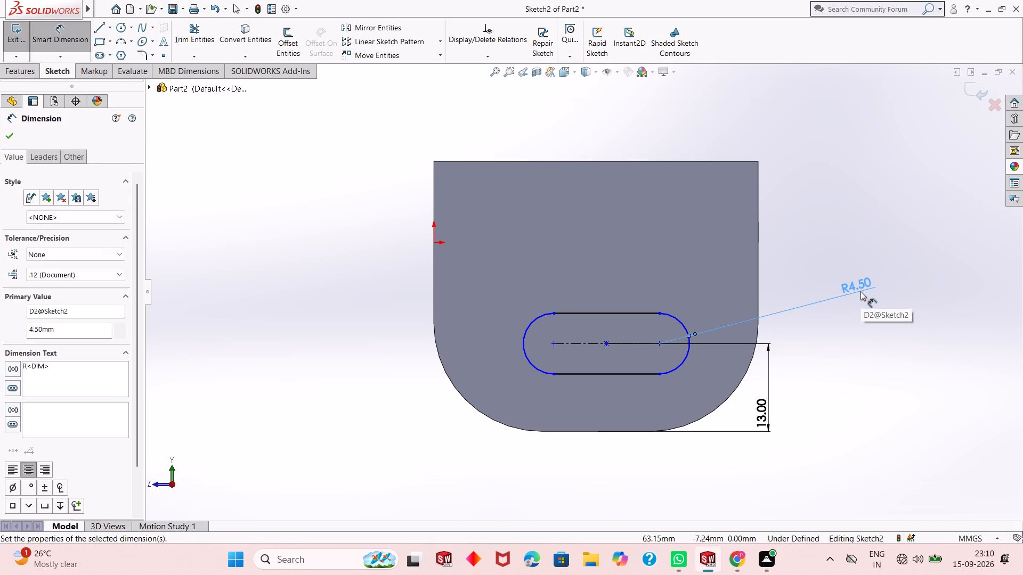
Dimension the slot's centre-to-centre length as 18 mm.
left_click(629, 342)
left_click(628, 254)
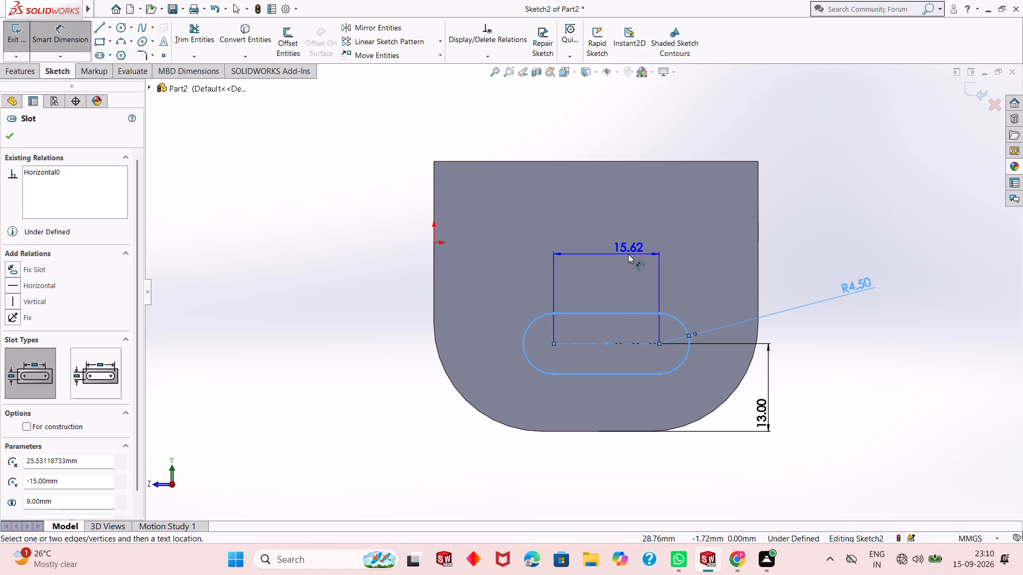
type("18")
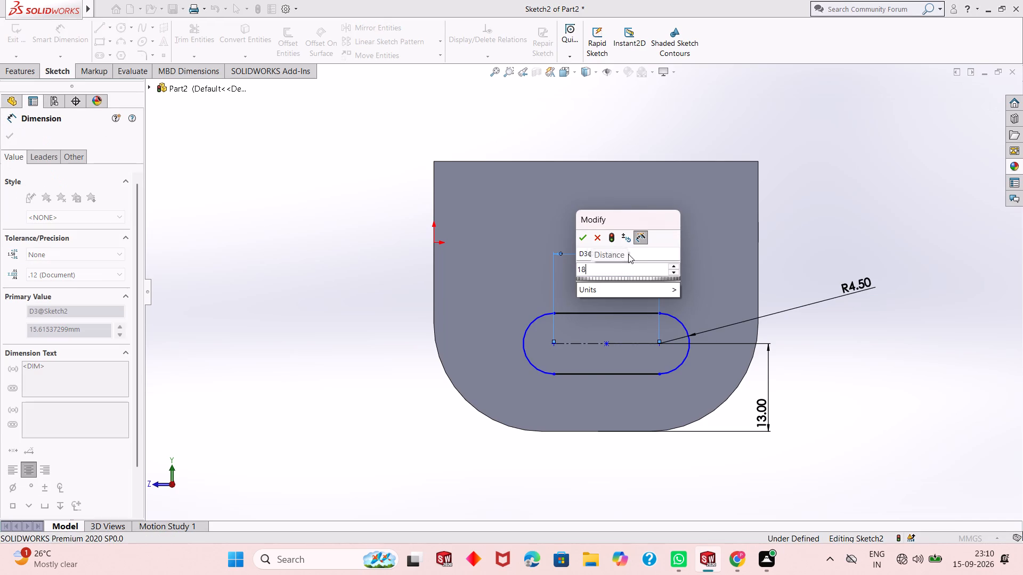
key("Return")
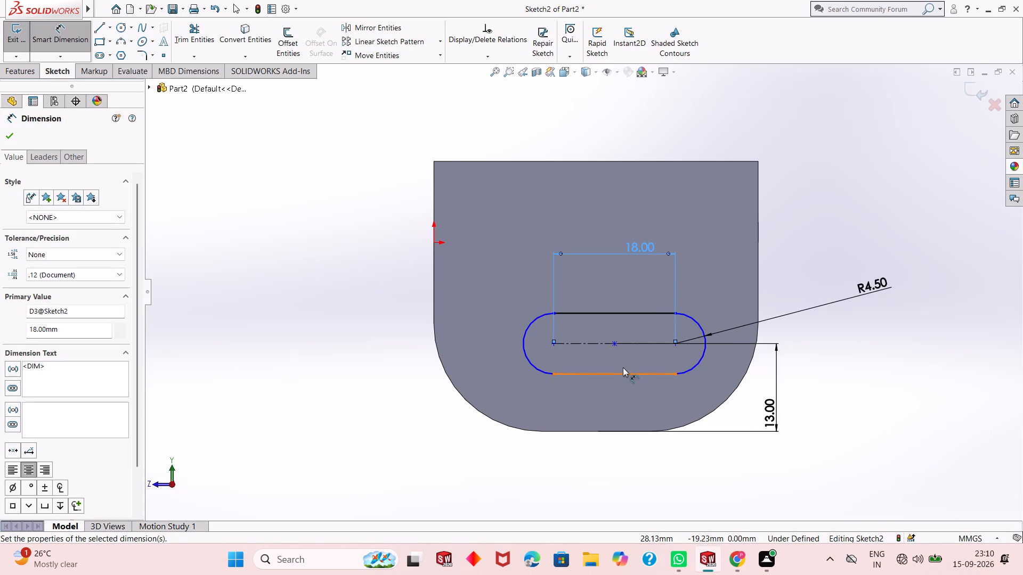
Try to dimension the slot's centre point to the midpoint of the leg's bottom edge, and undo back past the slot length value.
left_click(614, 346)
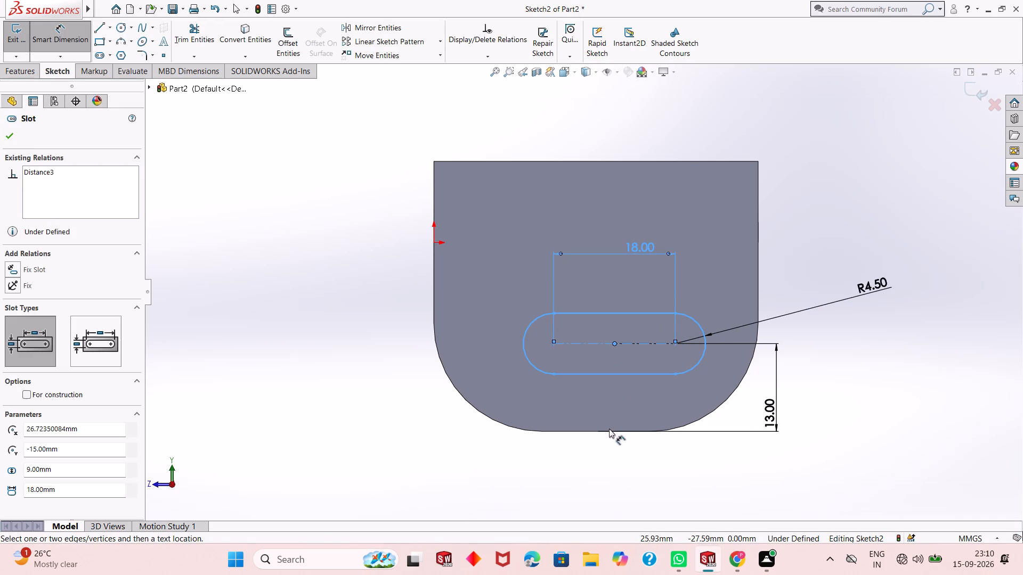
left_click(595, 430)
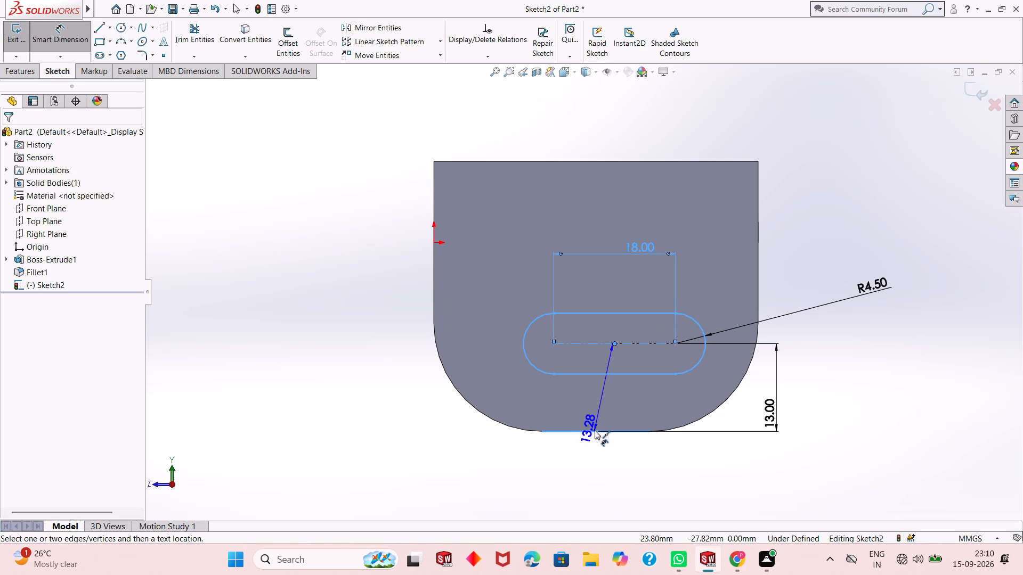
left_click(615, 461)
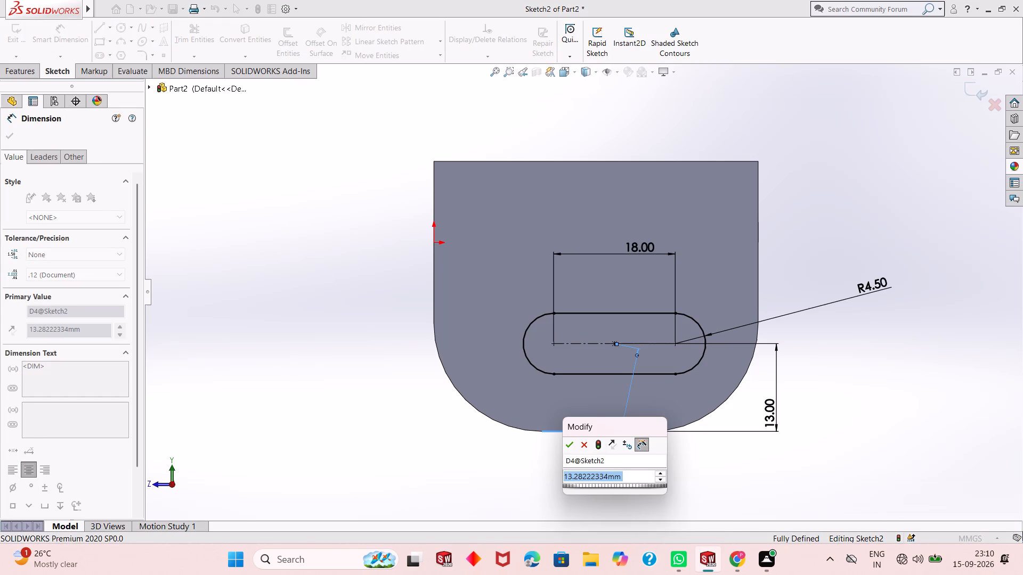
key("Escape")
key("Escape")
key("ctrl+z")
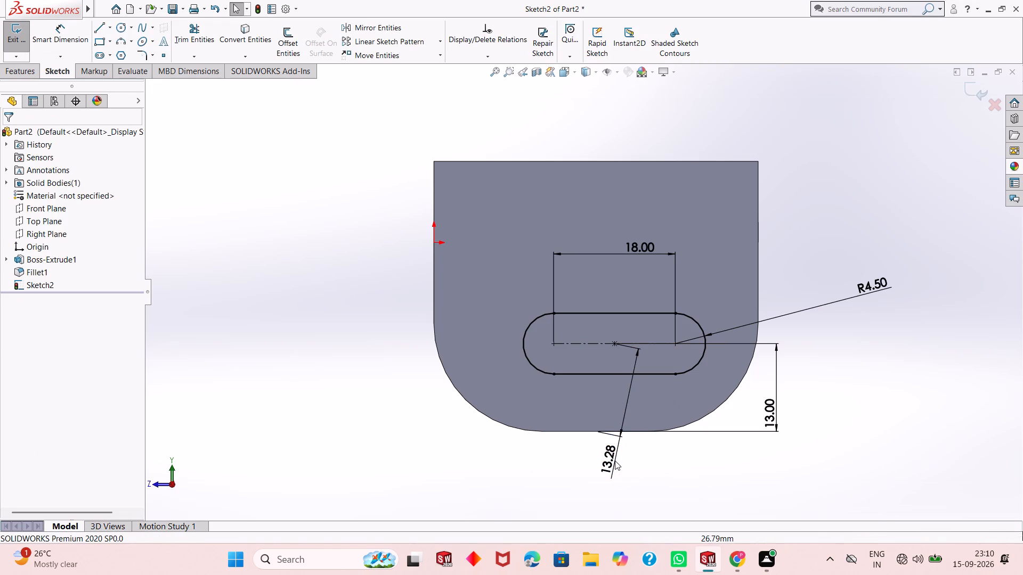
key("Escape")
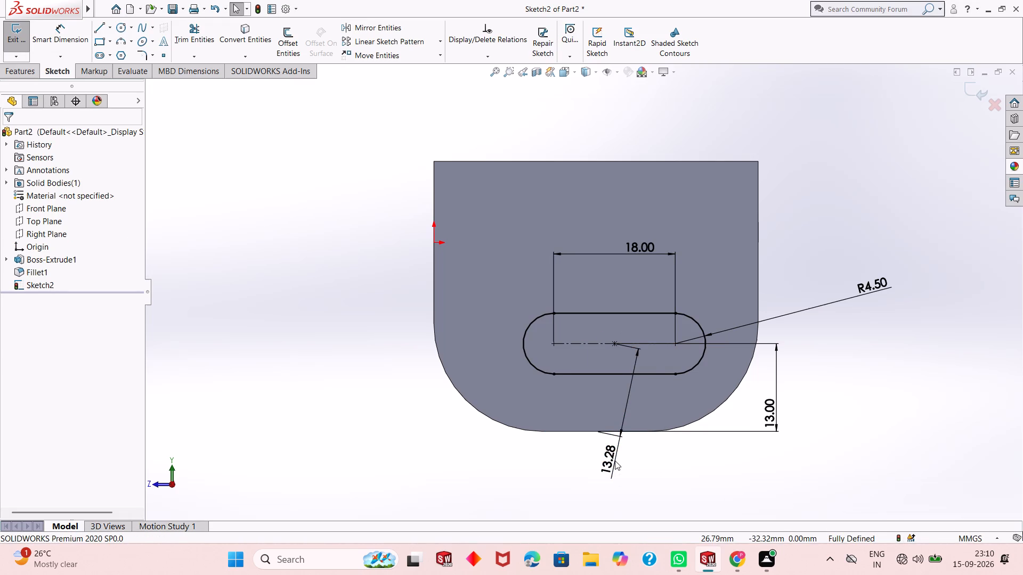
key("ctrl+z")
Set the slot's centre-to-centre length to 18 mm.
double_click(627, 249)
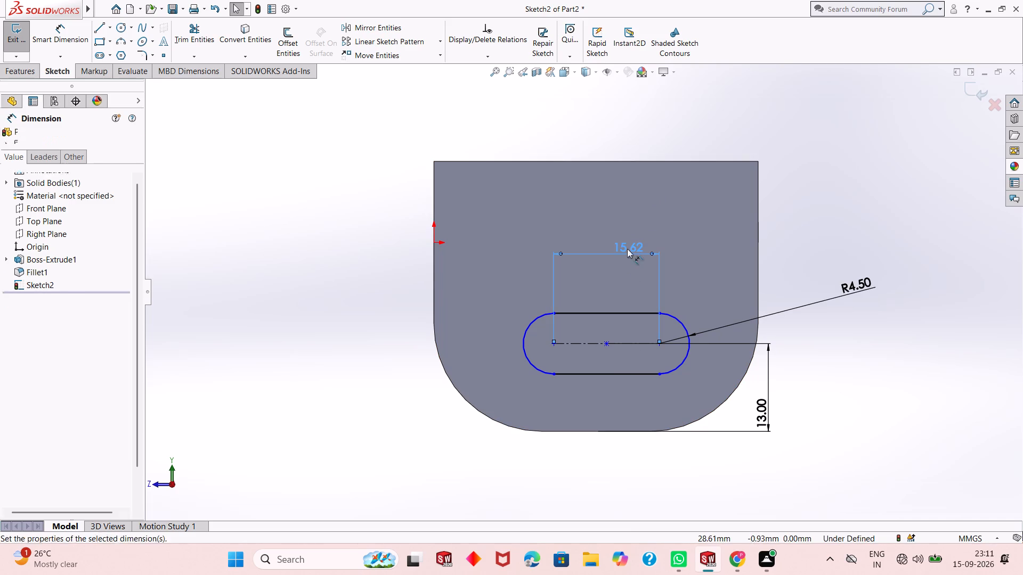
type("18")
key("Return")
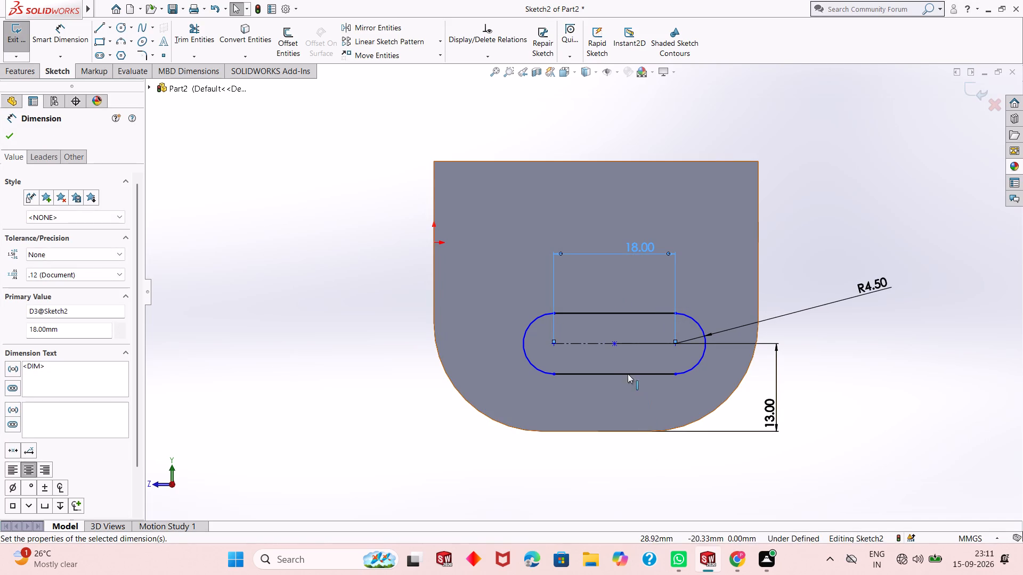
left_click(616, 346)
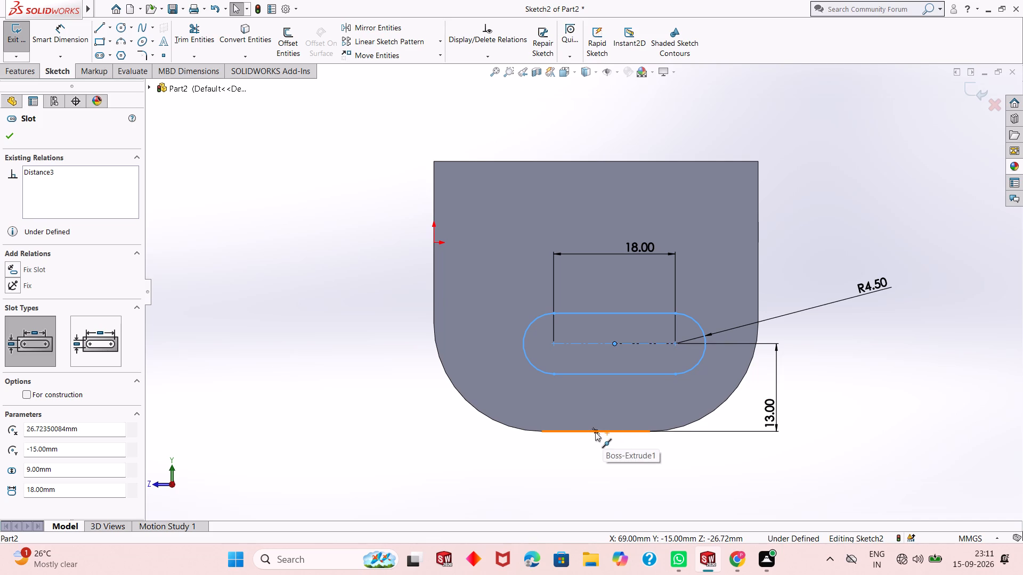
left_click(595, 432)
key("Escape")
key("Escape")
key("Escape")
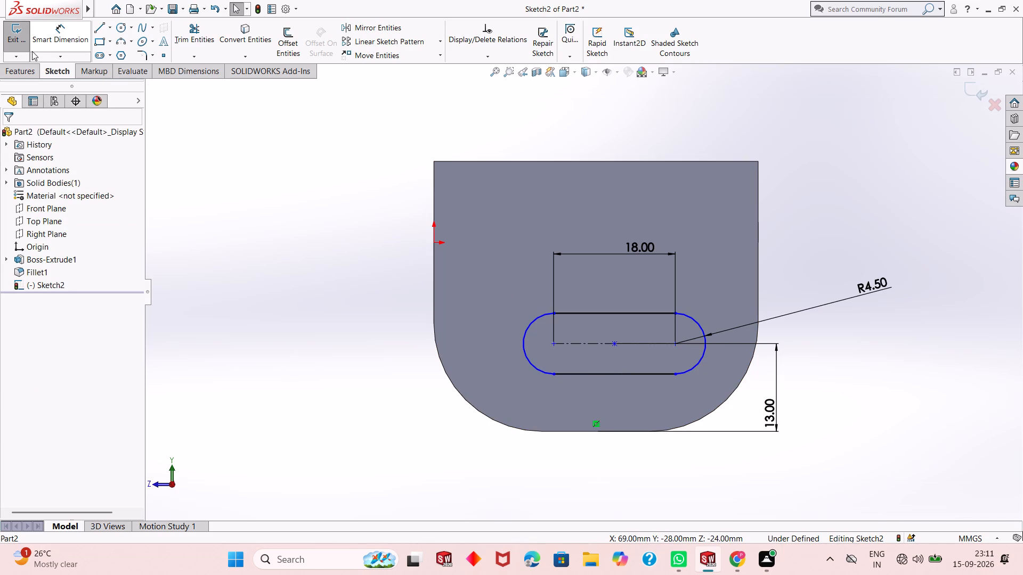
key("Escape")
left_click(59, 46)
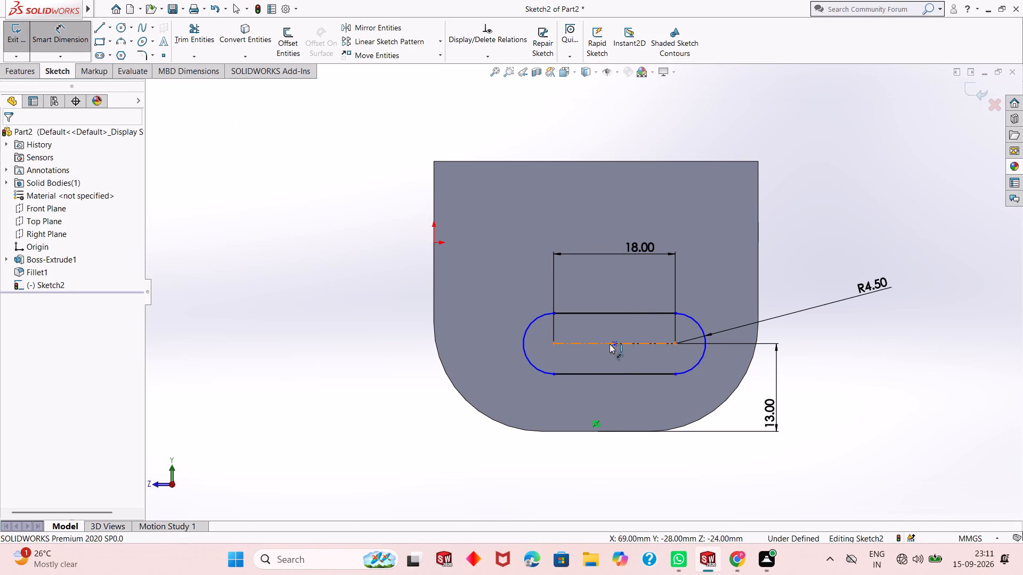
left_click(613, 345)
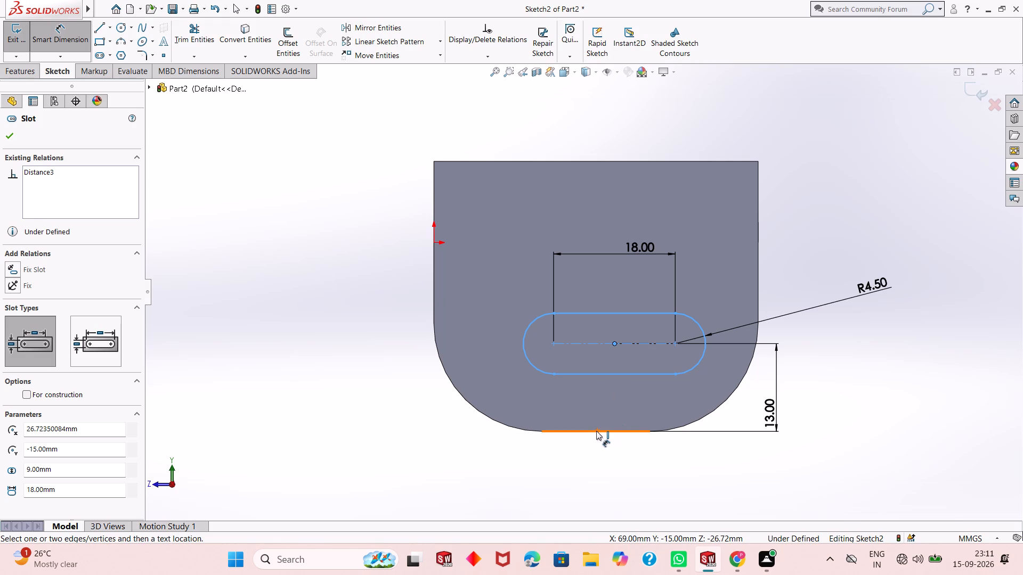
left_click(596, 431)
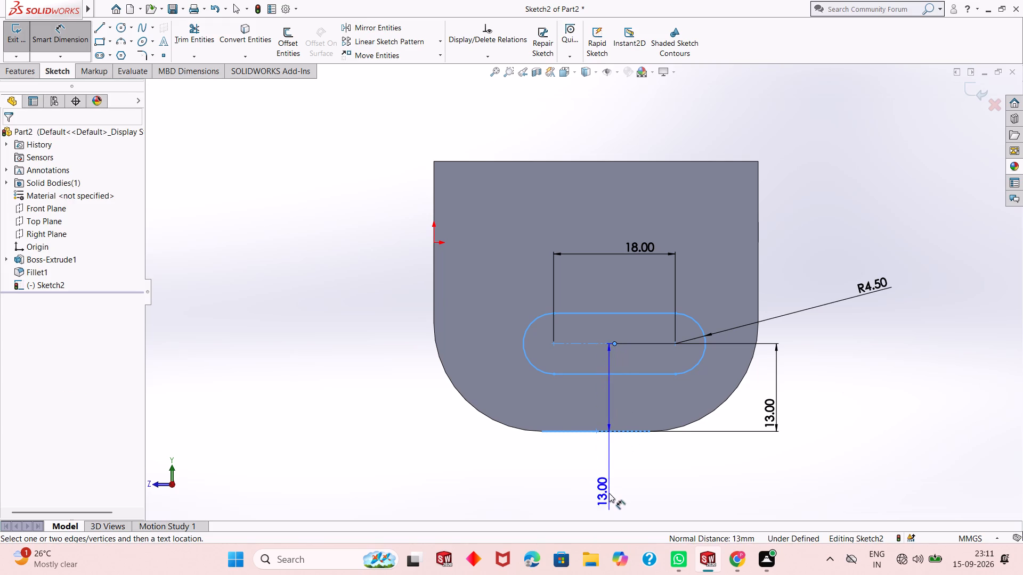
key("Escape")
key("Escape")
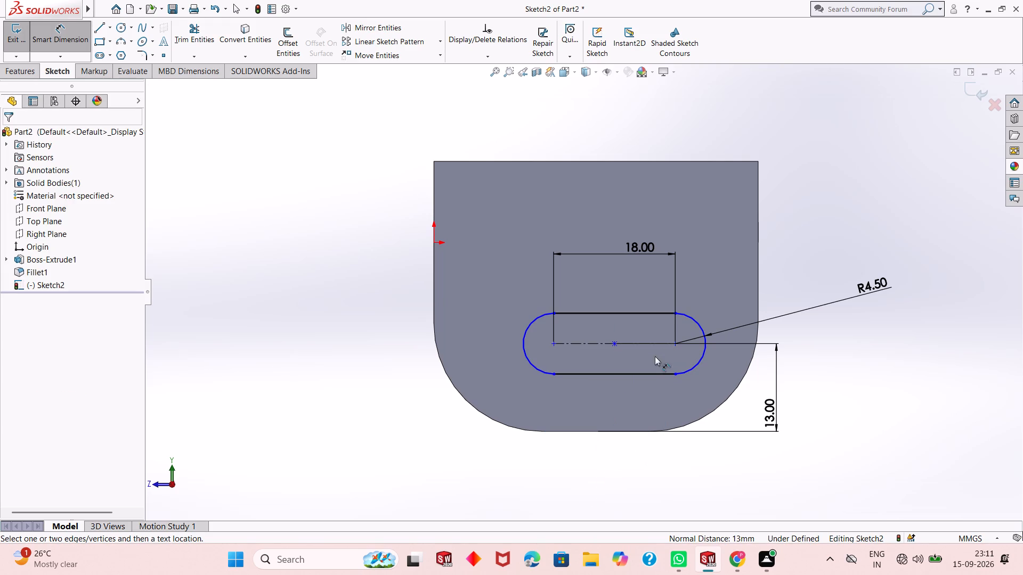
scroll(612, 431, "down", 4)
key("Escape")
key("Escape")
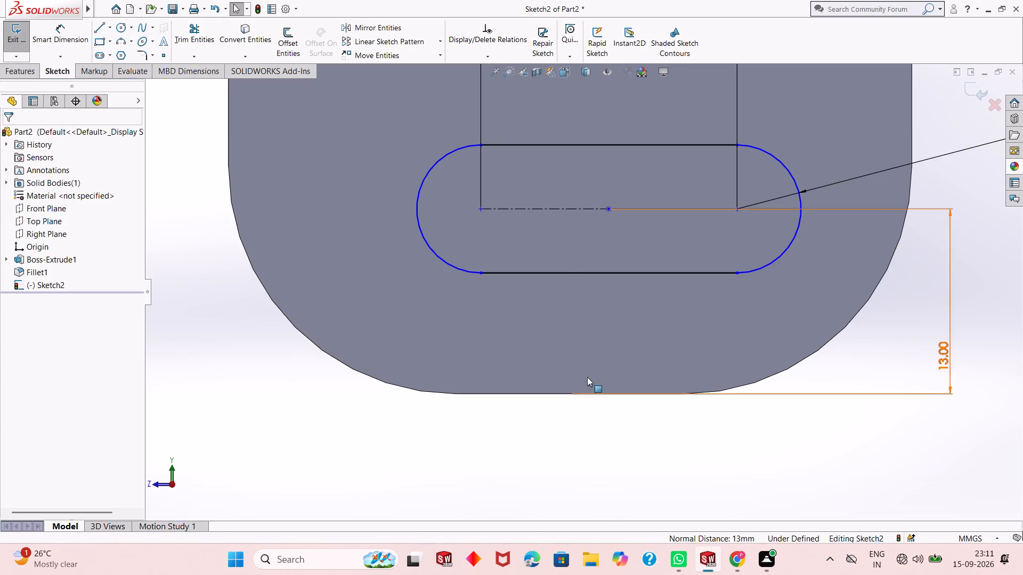
Dimension the horizontal offset between the bottom edge's midpoint and the slot's centre point as 0 mm.
left_click(62, 33)
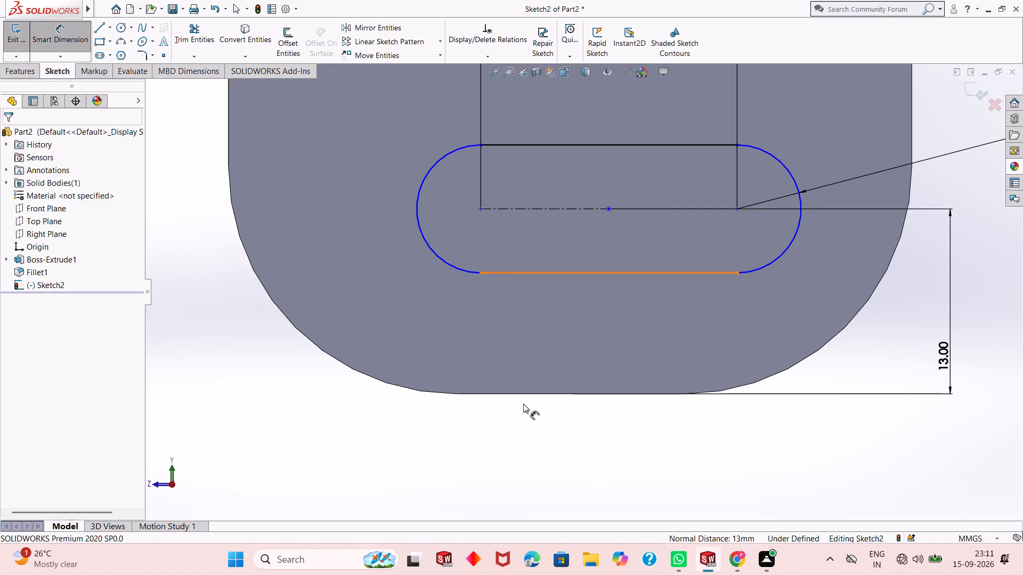
left_click(569, 393)
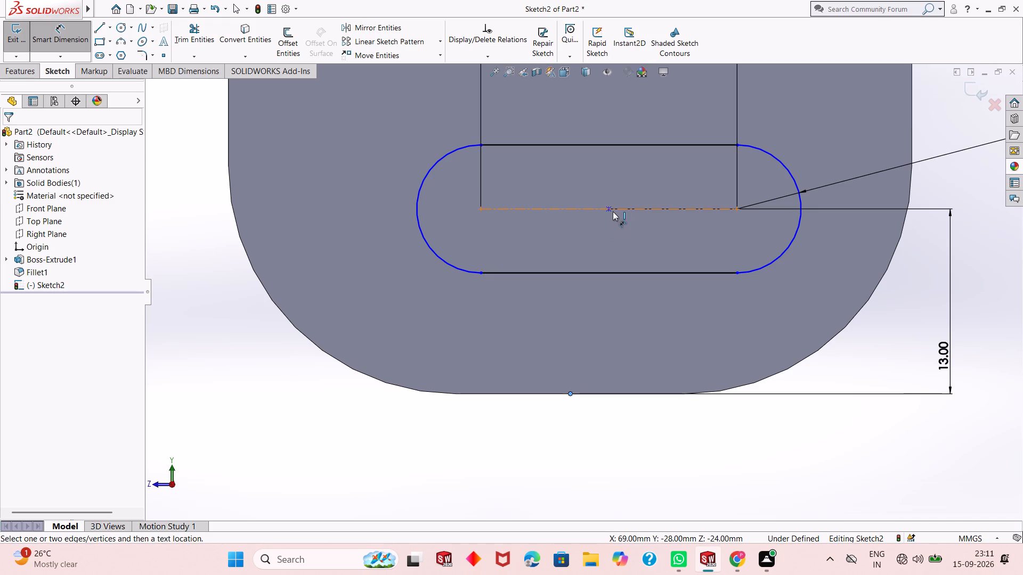
left_click(607, 209)
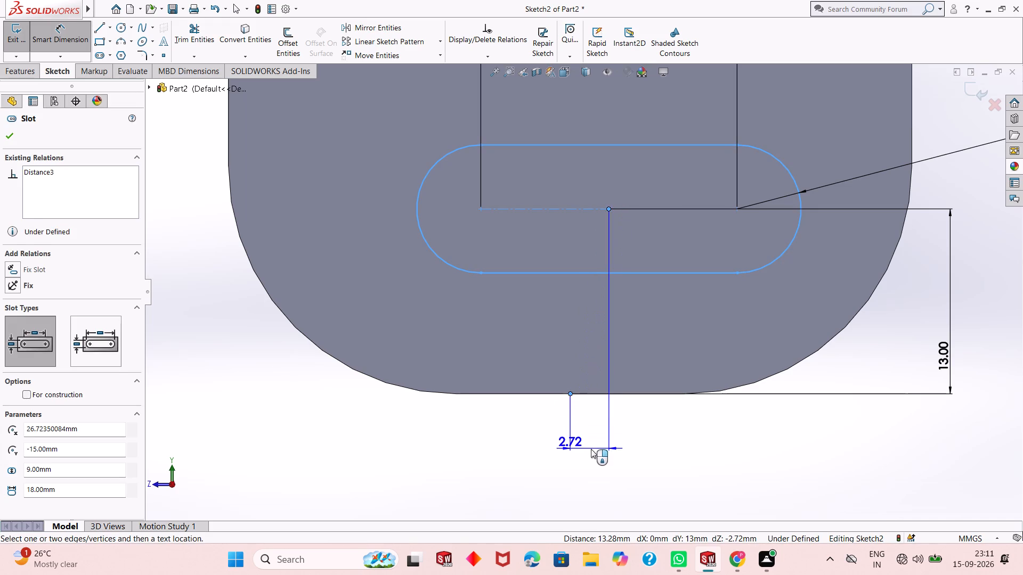
left_click(591, 449)
key("0")
key("Return")
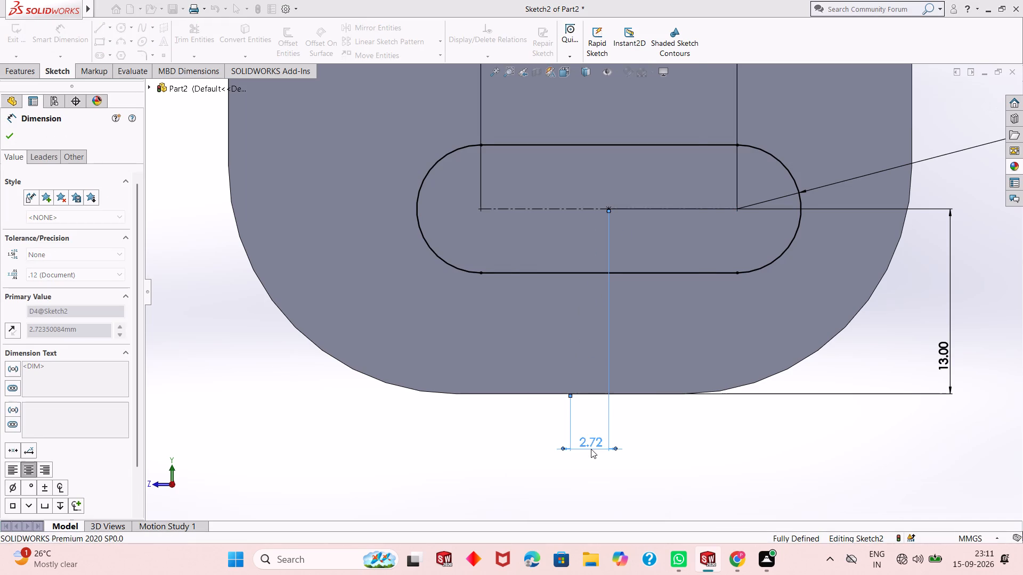
right_click(591, 449)
left_click(641, 482)
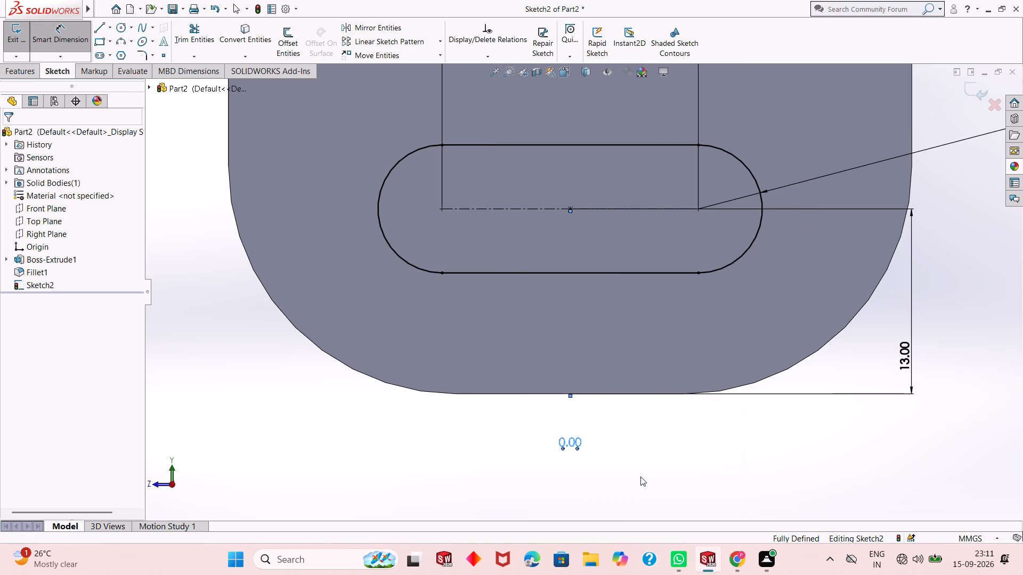
key("Escape")
Cut the slot through the leg with a blind Extruded Cut 48 mm deep from the sketch plane.
scroll(590, 424, "up", 5)
middle_click_drag(602, 346, 643, 338)
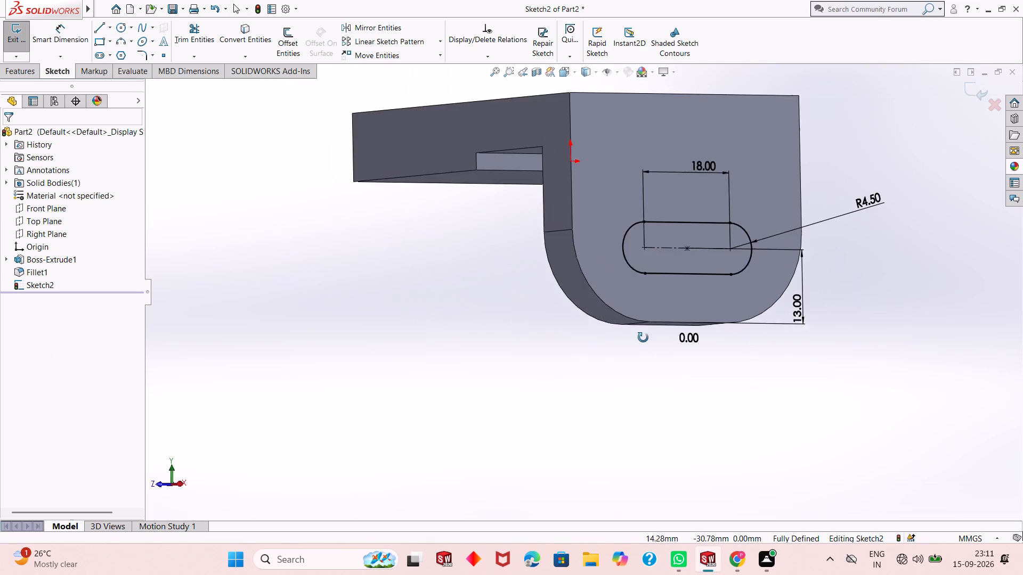
middle_click_drag(643, 338, 656, 355)
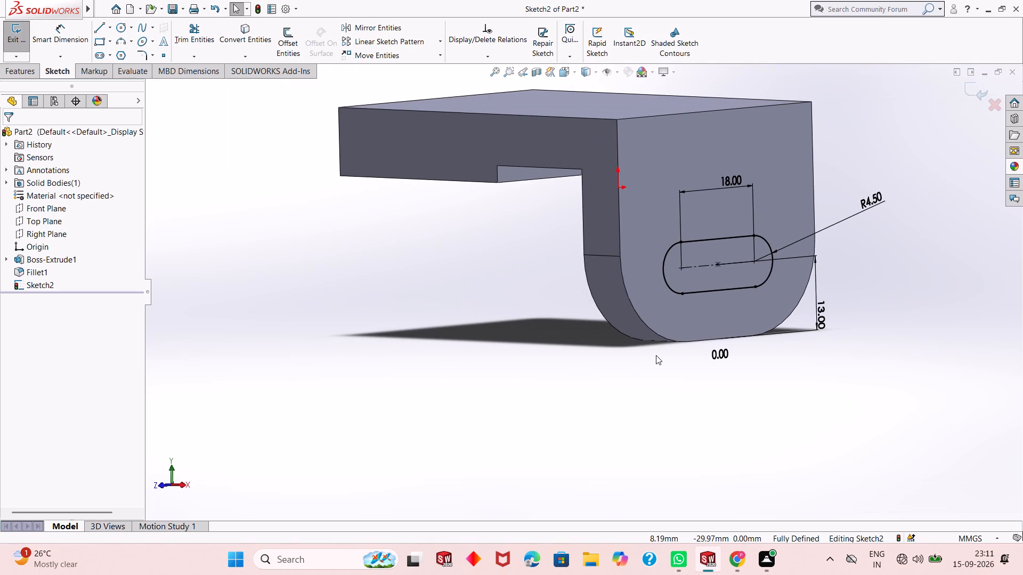
scroll(728, 168, "down", 3)
scroll(707, 216, "up", 2)
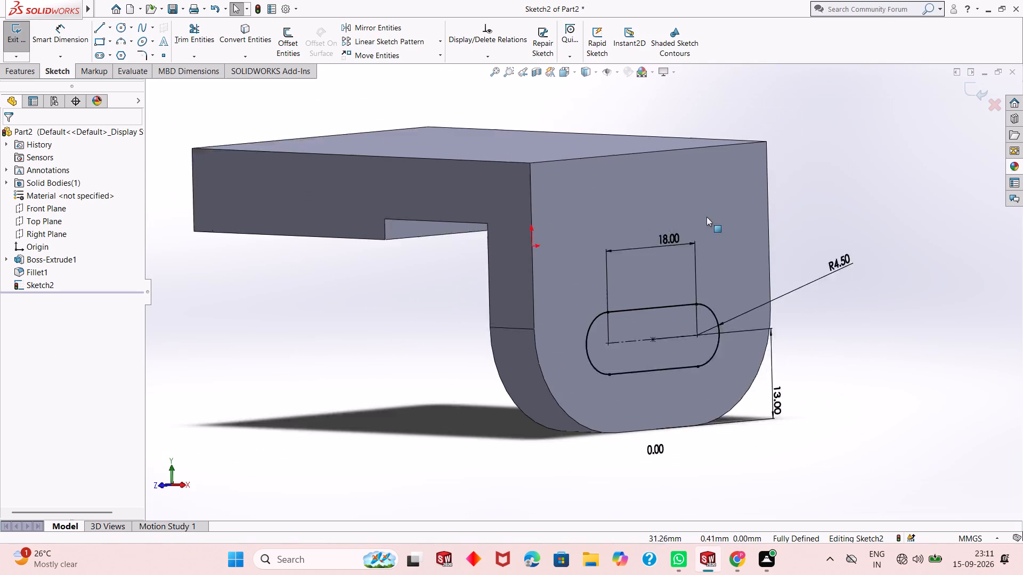
scroll(707, 217, "up", 1)
scroll(652, 351, "up", 2)
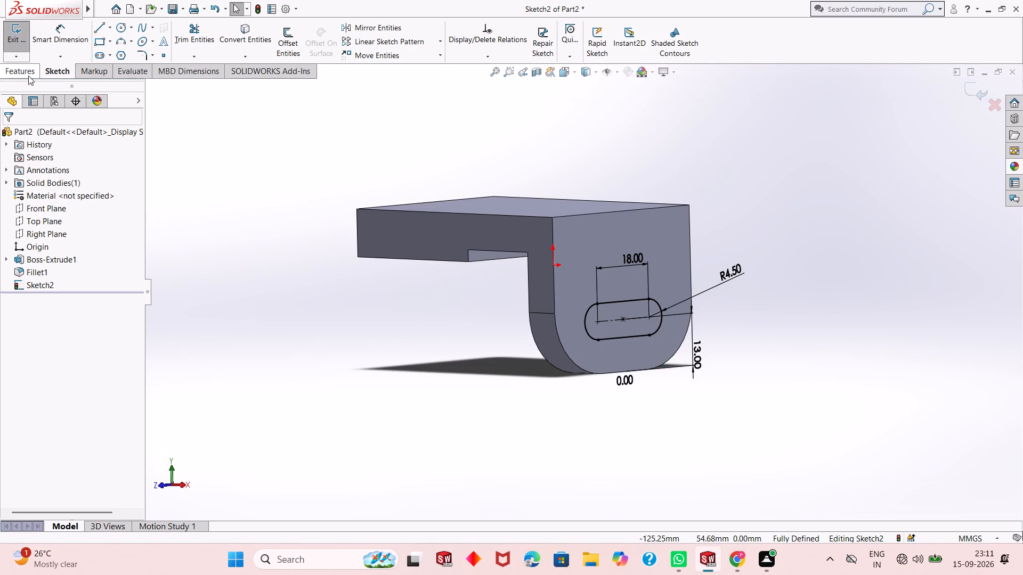
left_click(20, 71)
left_click(183, 43)
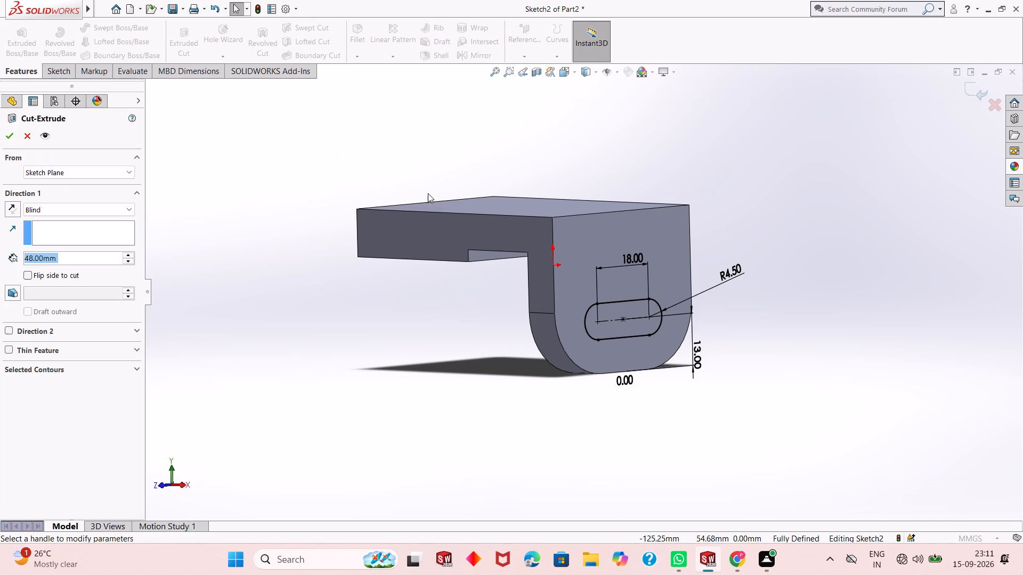
middle_click_drag(558, 236, 590, 244)
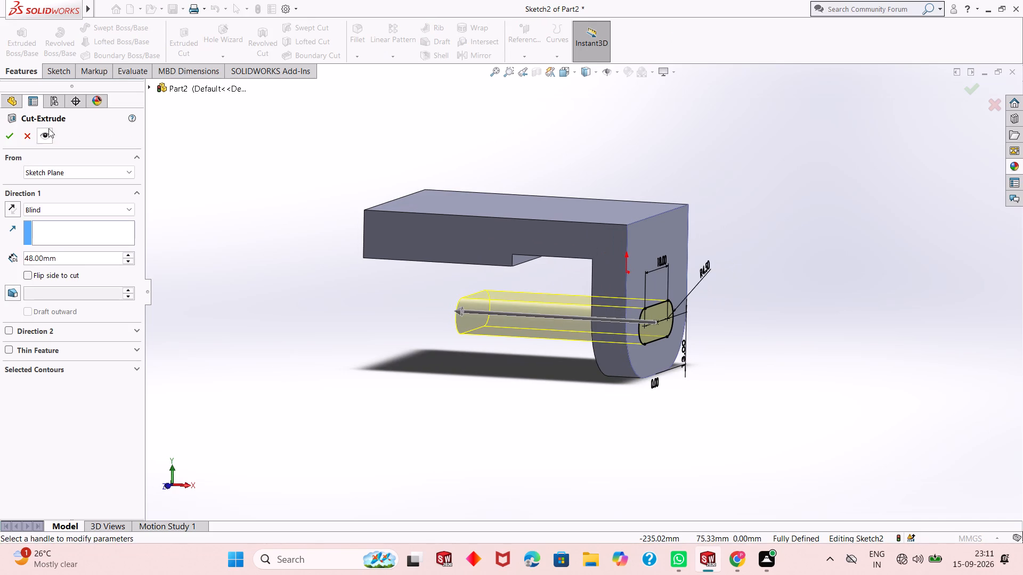
left_click(4, 135)
key("Escape")
Inspect the slot cut in the rounded leg and the overall bracket shape from several angles.
middle_click_drag(703, 294, 642, 304)
scroll(629, 292, "down", 3)
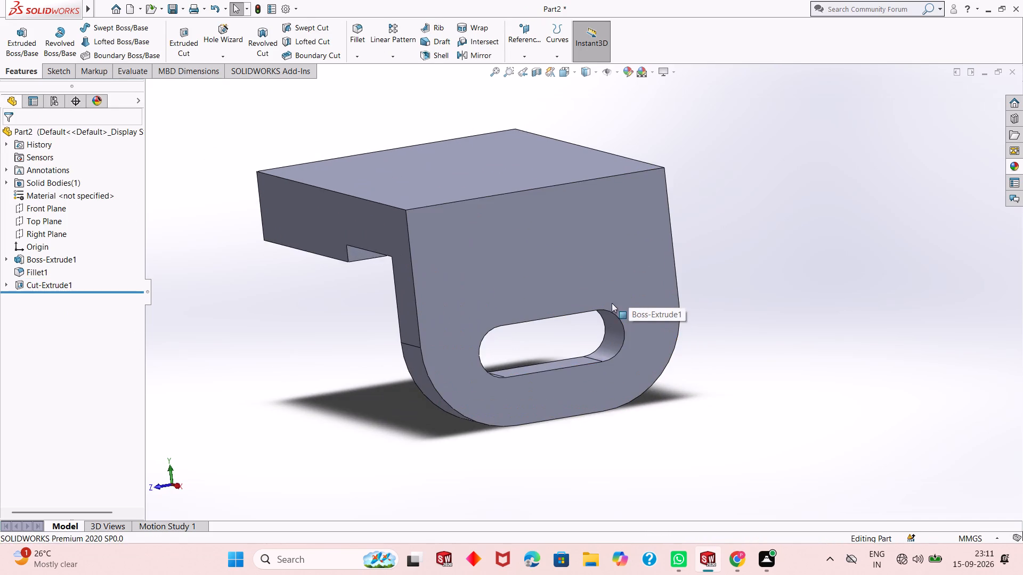
scroll(547, 334, "down", 4)
scroll(547, 334, "up", 7)
middle_click_drag(564, 274, 622, 257)
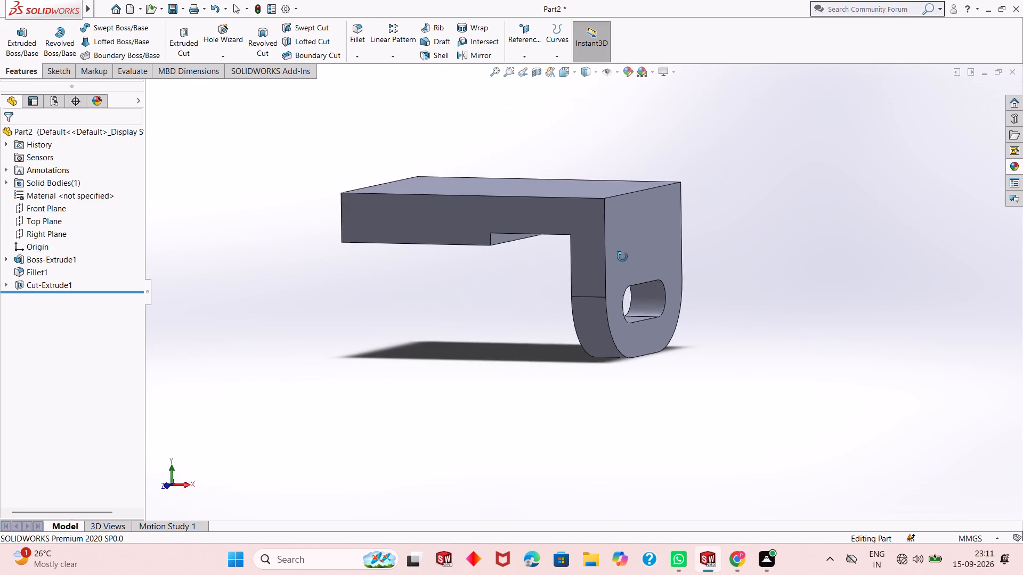
middle_click_drag(622, 257, 573, 266)
scroll(572, 266, "down", 1)
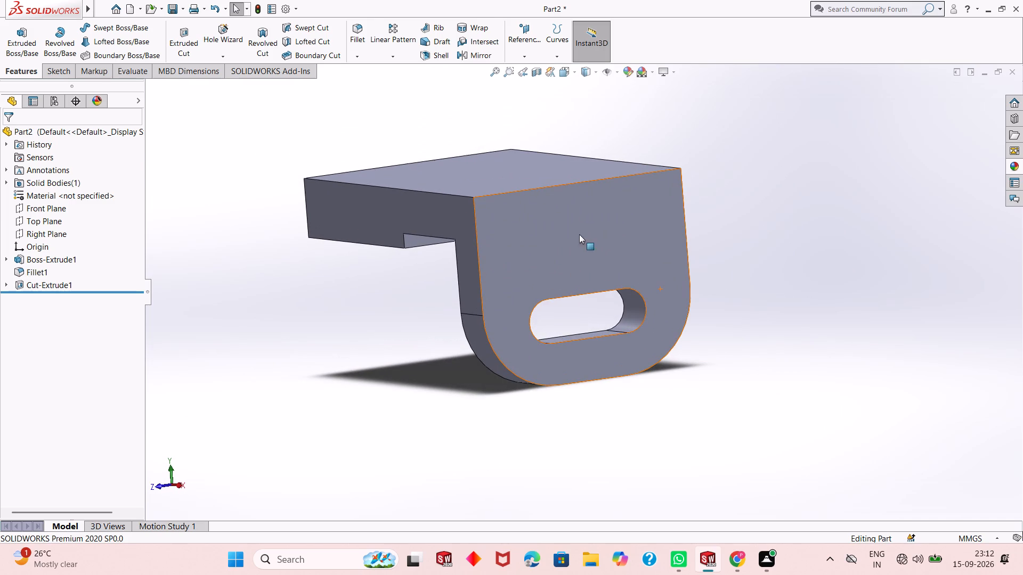
Examine the finished bracket all around, including the slotted rounded leg, the top plate and its stepped underside.
scroll(565, 175, "down", 2)
scroll(584, 203, "up", 3)
middle_click_drag(555, 220, 567, 254)
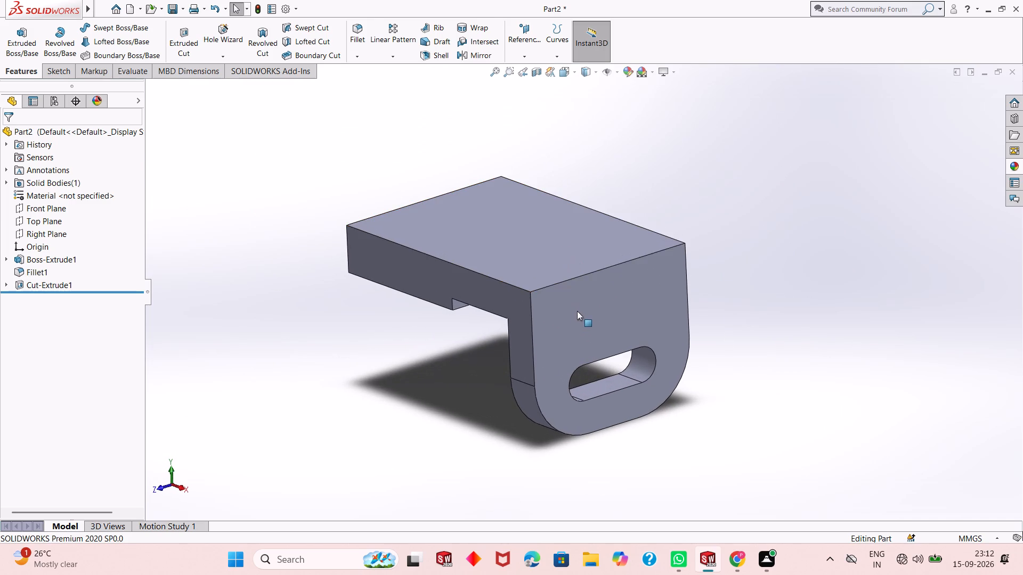
middle_click_drag(577, 311, 766, 233)
scroll(577, 272, "up", 1)
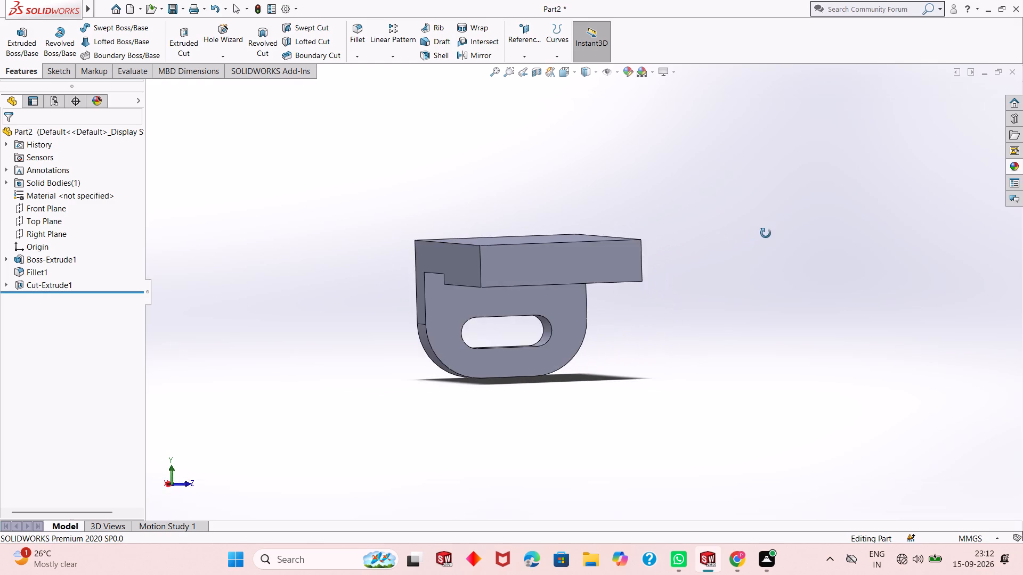
middle_click_drag(766, 233, 812, 190)
scroll(566, 270, "down", 3)
middle_click_drag(479, 291, 486, 257)
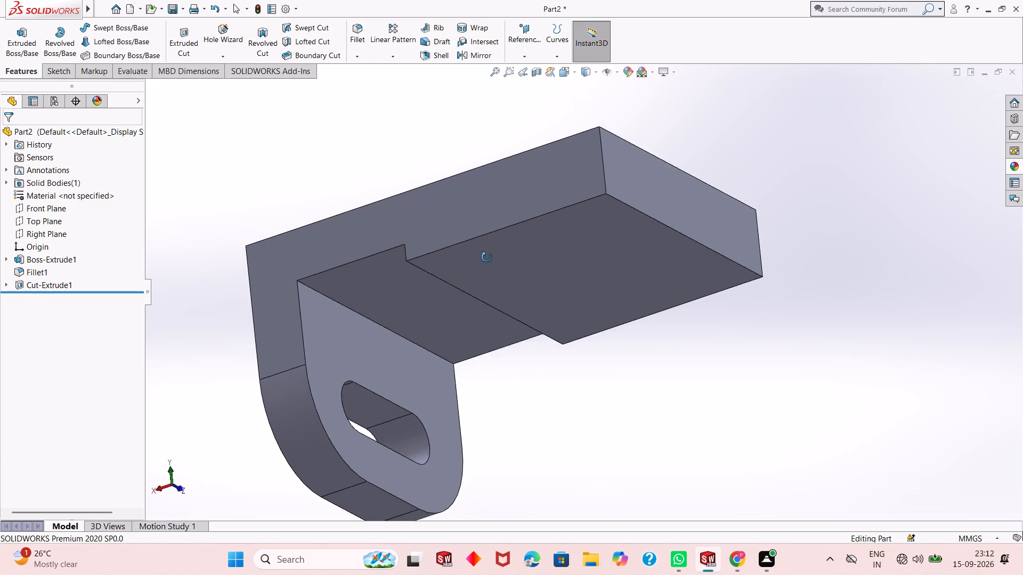
middle_click_drag(486, 257, 508, 225)
scroll(467, 253, "down", 3)
scroll(465, 261, "up", 7)
middle_click_drag(516, 253, 516, 269)
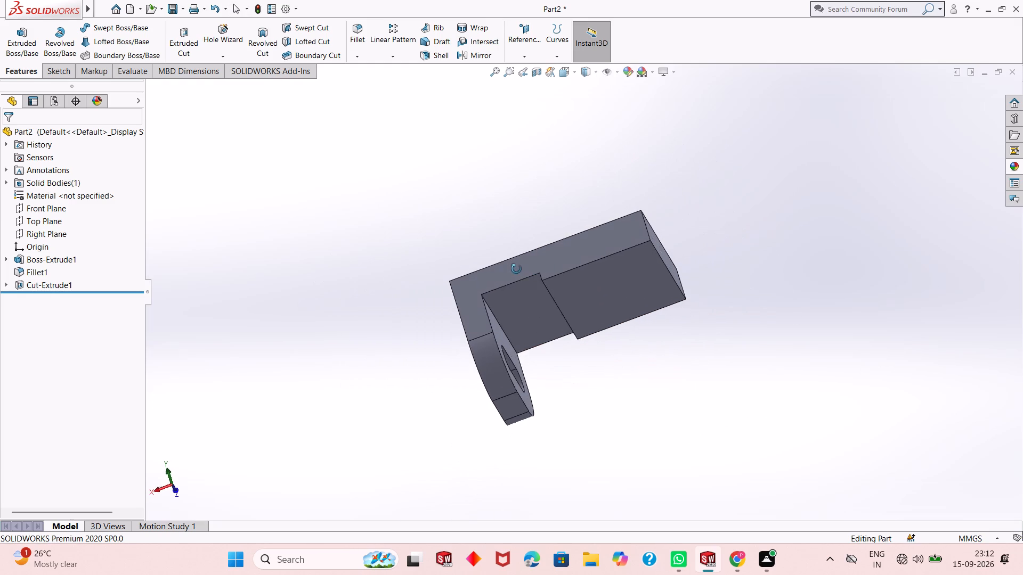
middle_click_drag(516, 269, 515, 284)
scroll(550, 311, "down", 3)
scroll(560, 318, "up", 4)
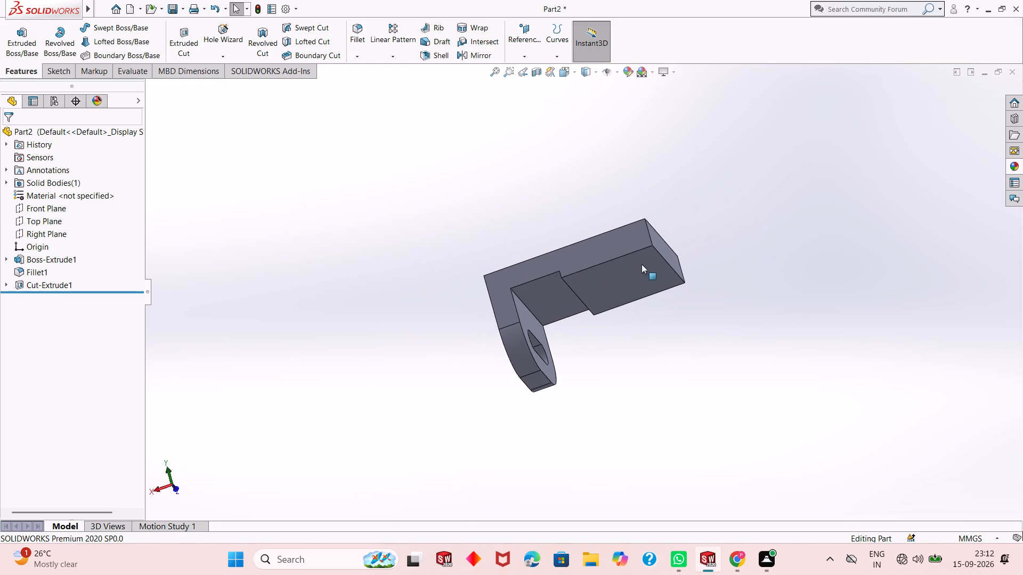
middle_click_drag(638, 268, 633, 277)
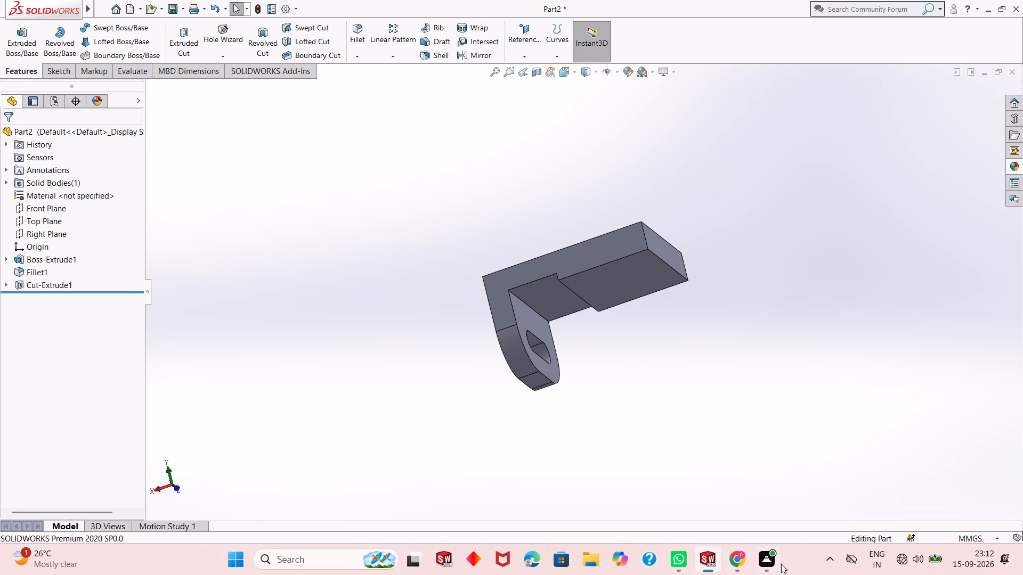
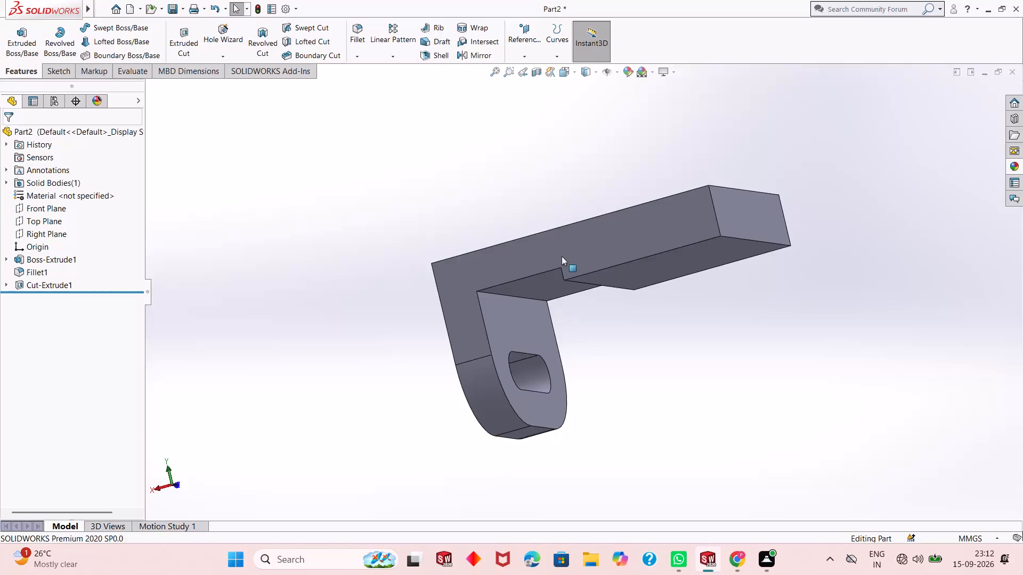
Start a new sketch on the top plate's narrow end face, at the end away from the slotted leg.
scroll(562, 256, "down", 5)
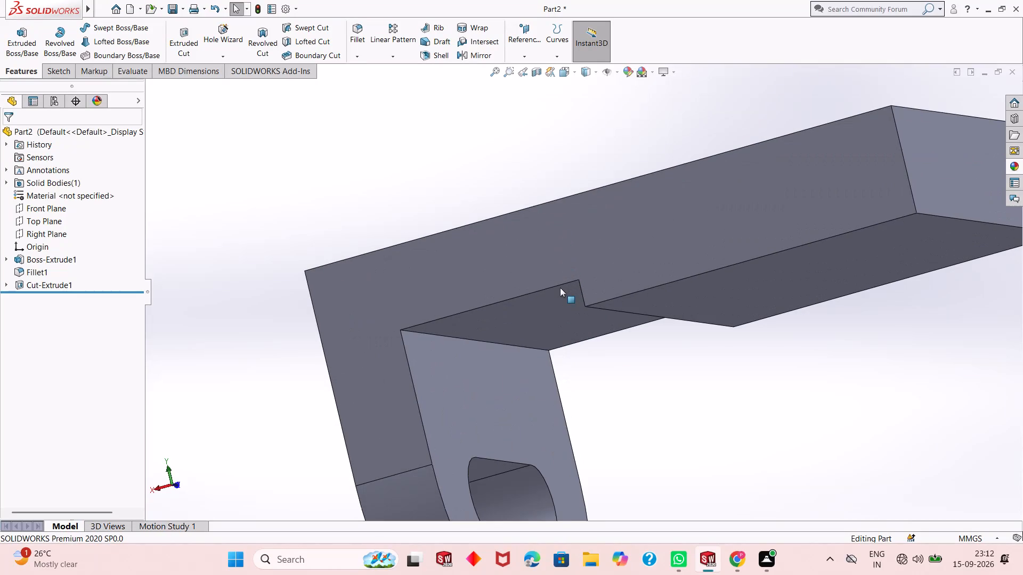
scroll(560, 287, "down", 2)
scroll(560, 287, "up", 6)
middle_click_drag(633, 250, 670, 259)
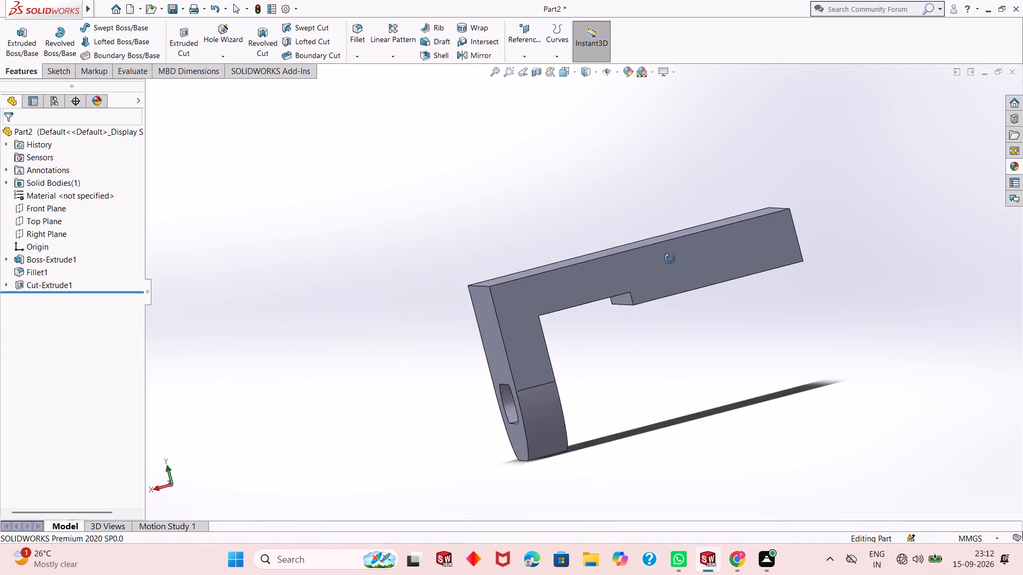
middle_click_drag(670, 259, 757, 259)
middle_click_drag(625, 365, 728, 282)
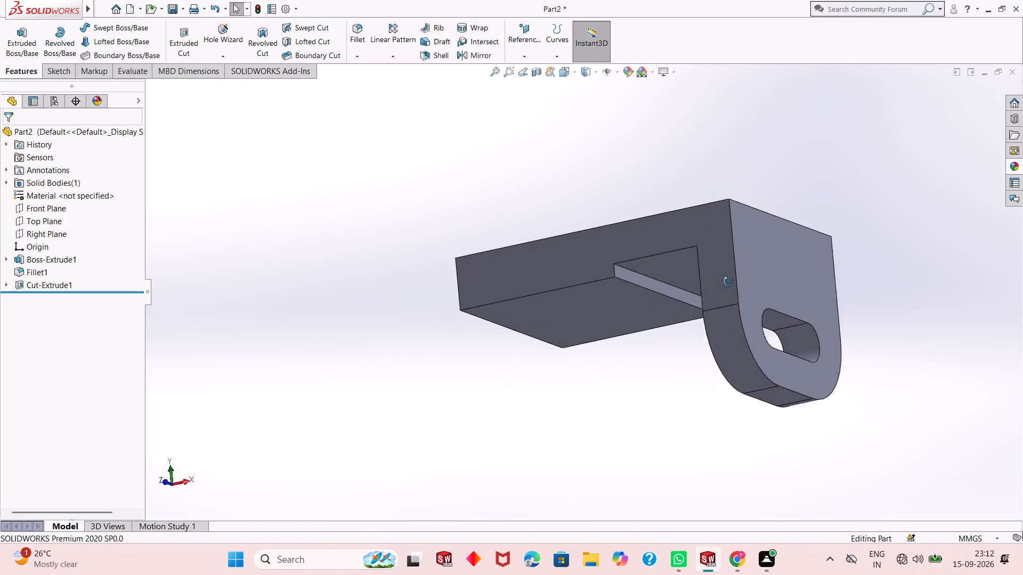
middle_click_drag(728, 282, 830, 313)
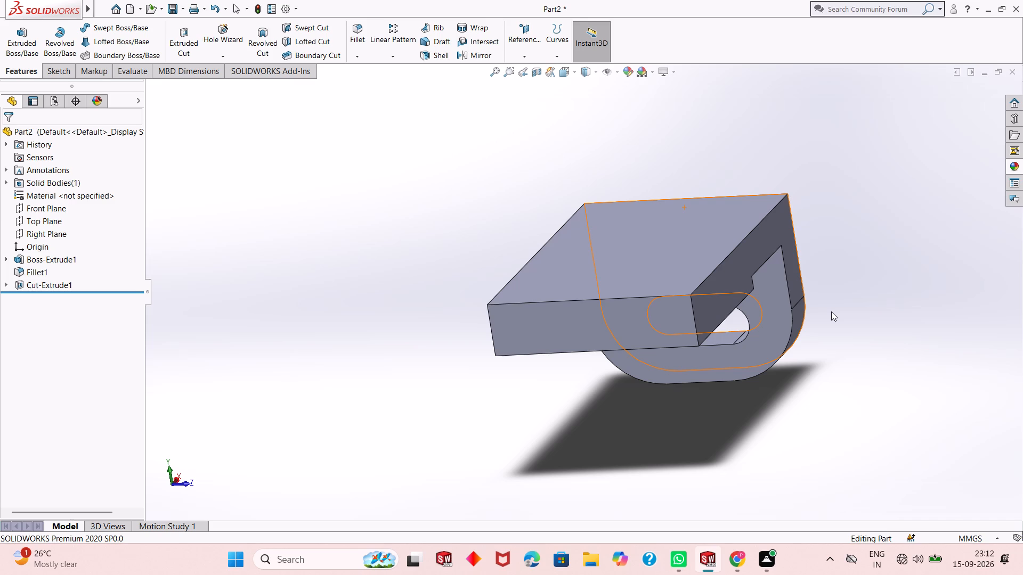
left_click(645, 336)
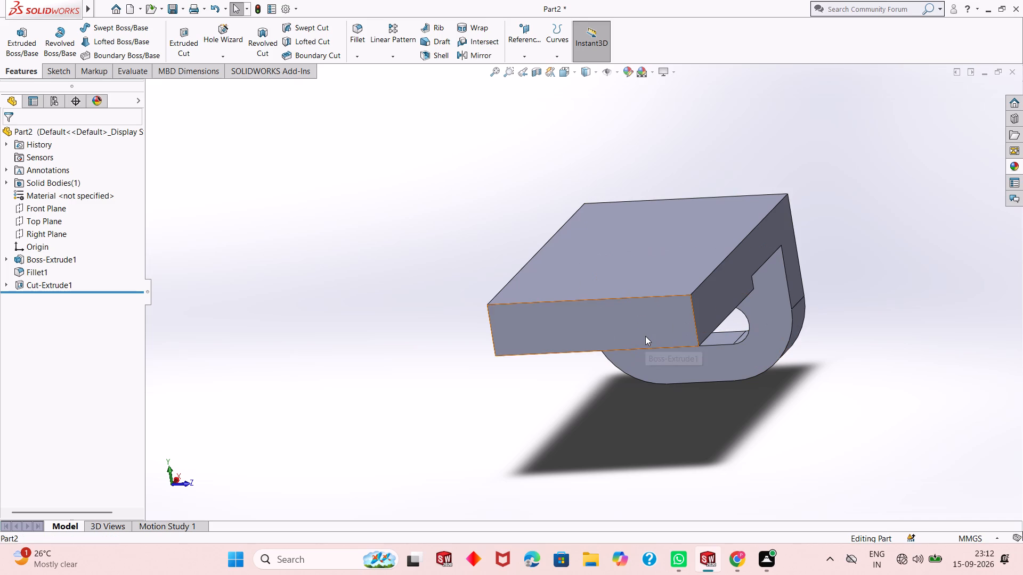
left_click(693, 305)
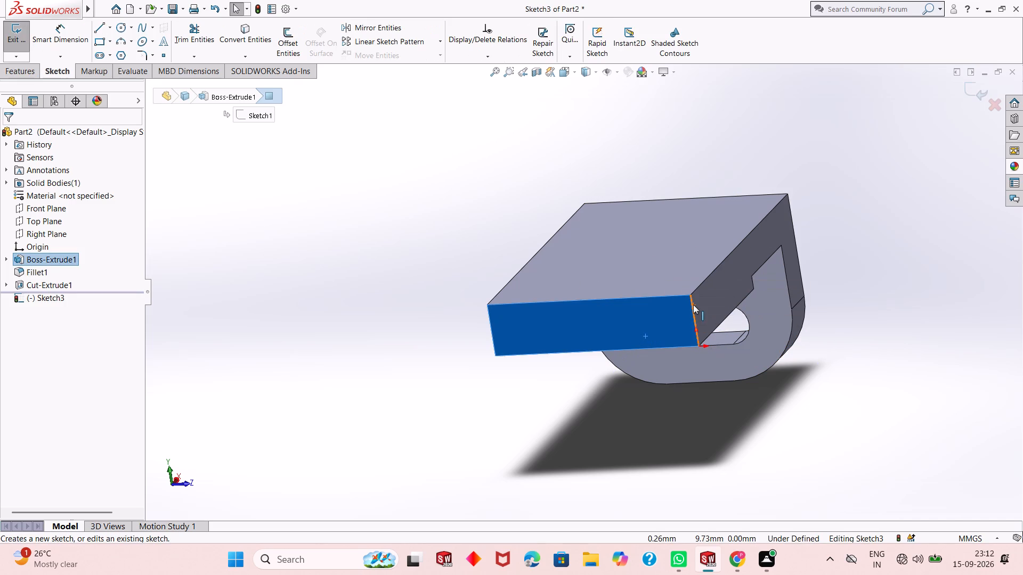
key("ctrl+8")
key("Escape")
scroll(693, 305, "up", 1)
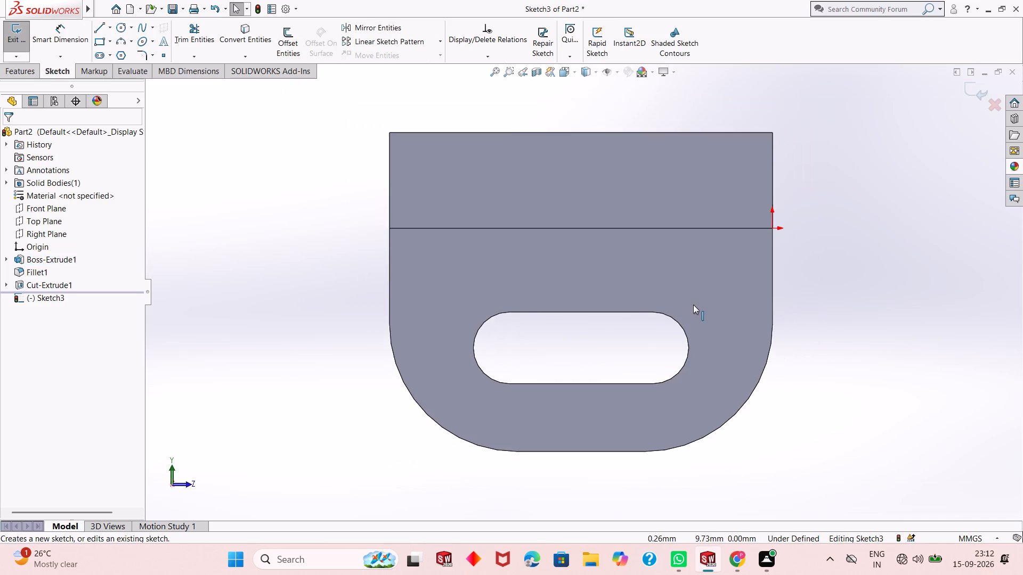
scroll(693, 305, "up", 2)
scroll(677, 163, "down", 2)
scroll(669, 179, "up", 2)
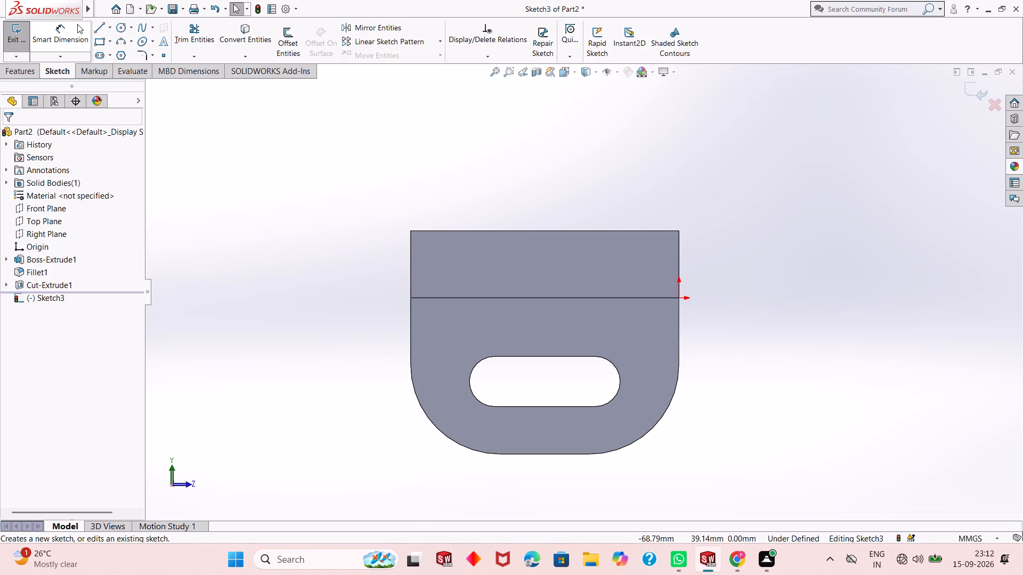
Sketch a closed rectangle of lines 38 mm high and 48 mm wide, standing on the end face's upper edge.
left_click(100, 26)
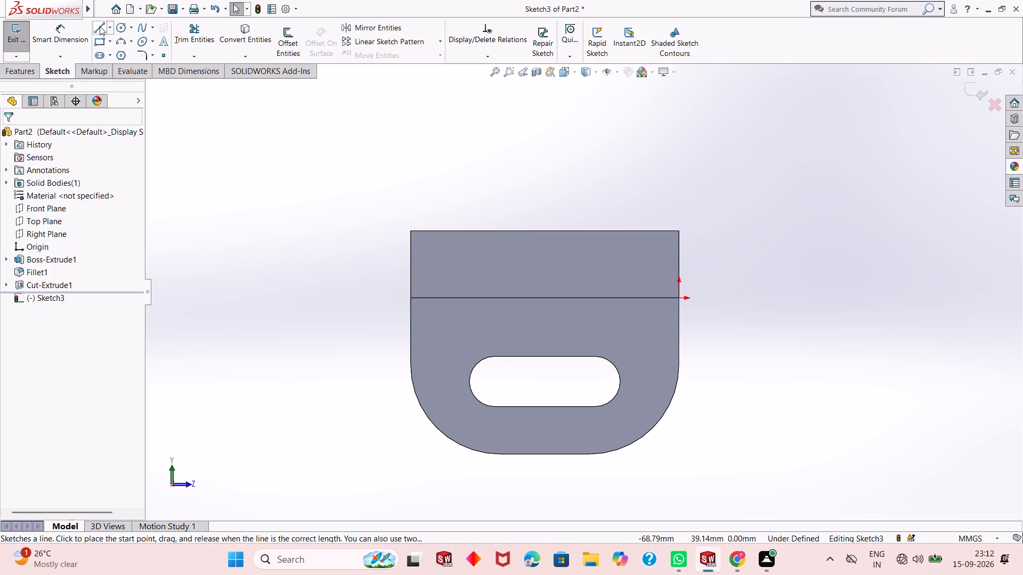
left_click(680, 231)
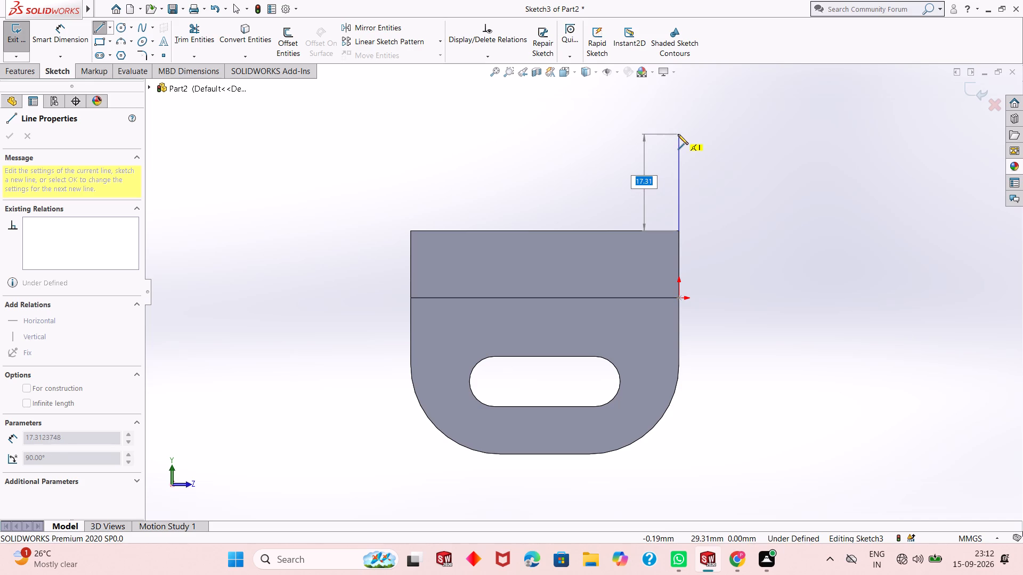
type("38")
key("Return")
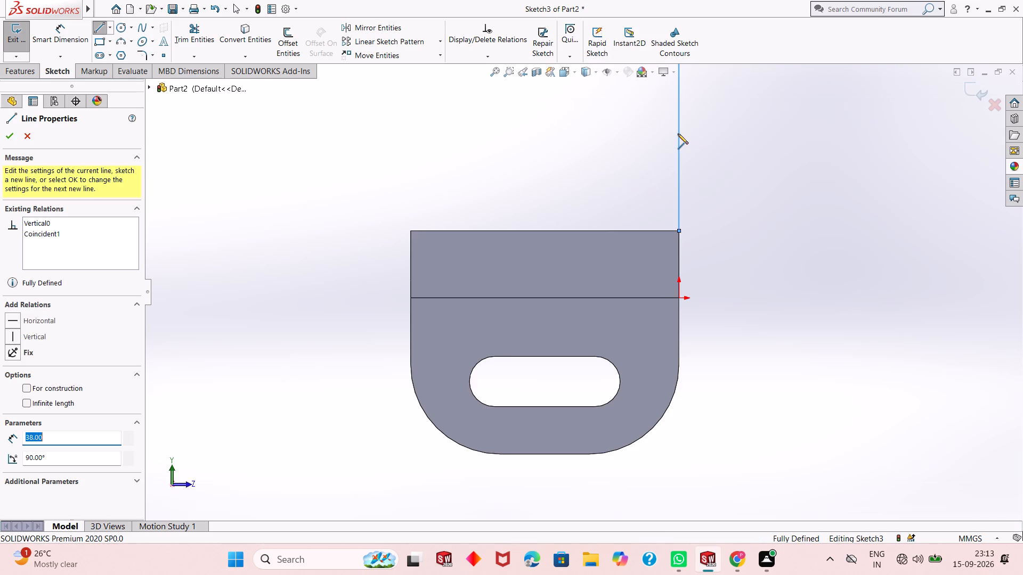
scroll(678, 134, "up", 4)
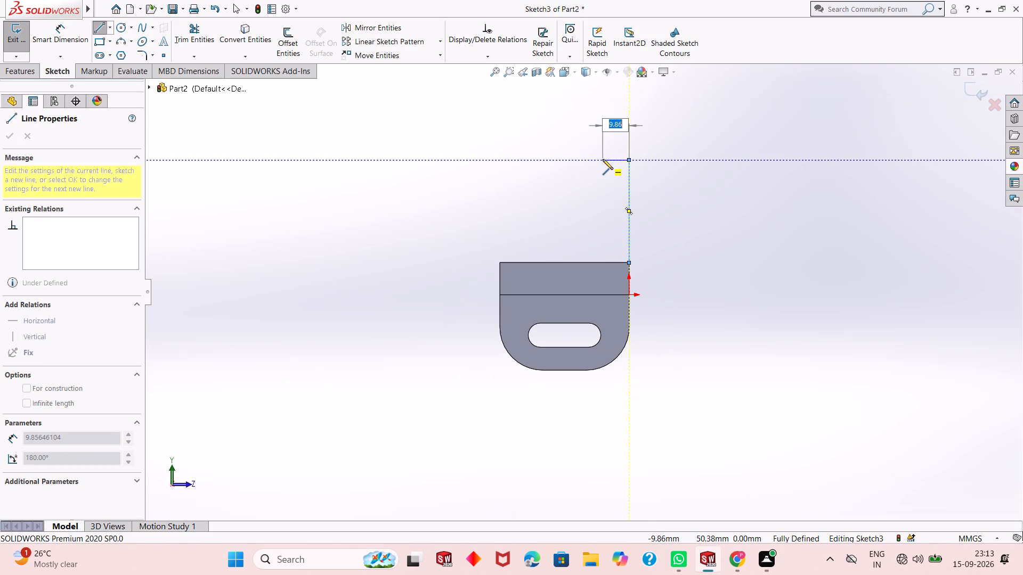
type("48")
key("Return")
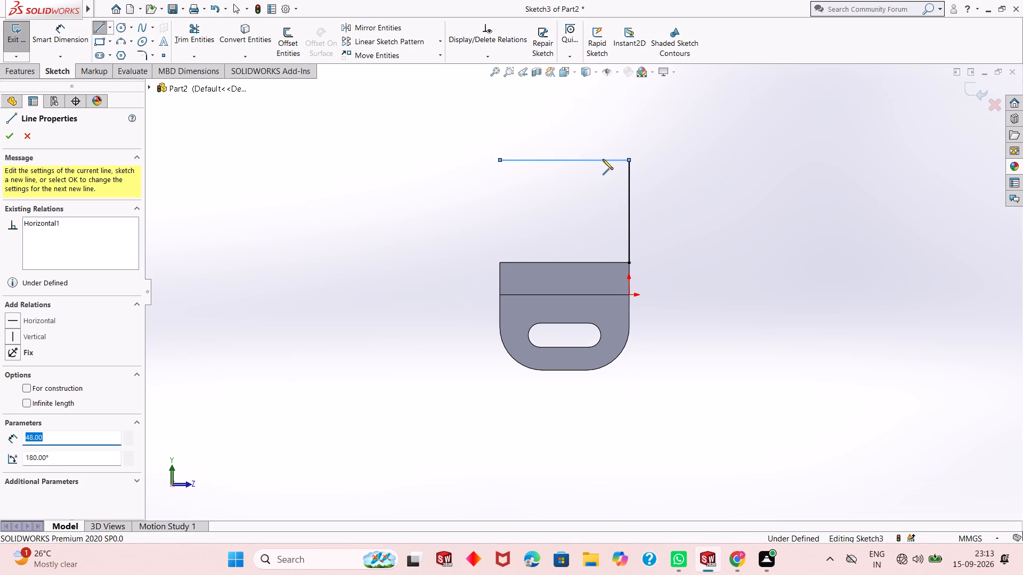
left_click(501, 262)
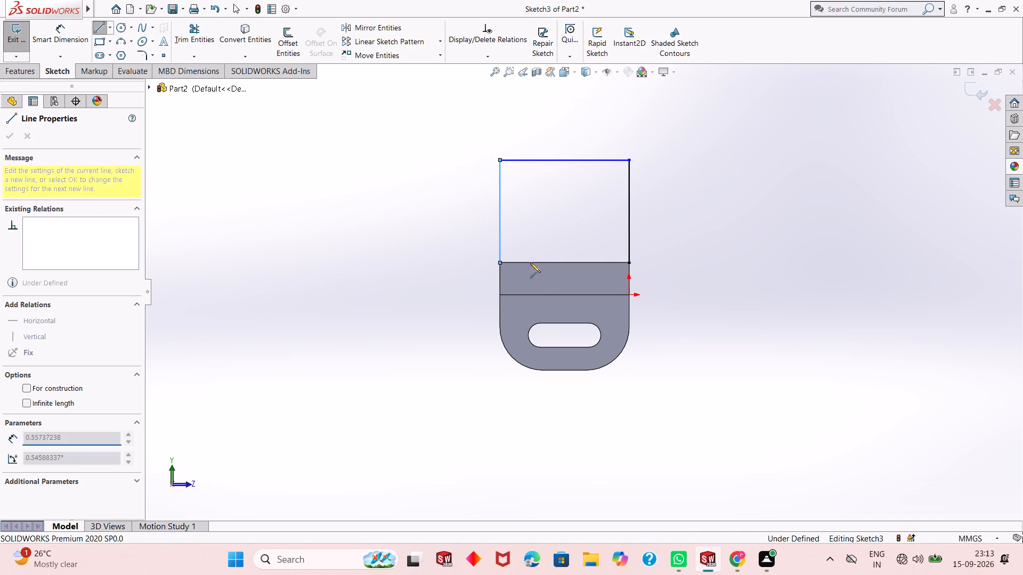
left_click(631, 262)
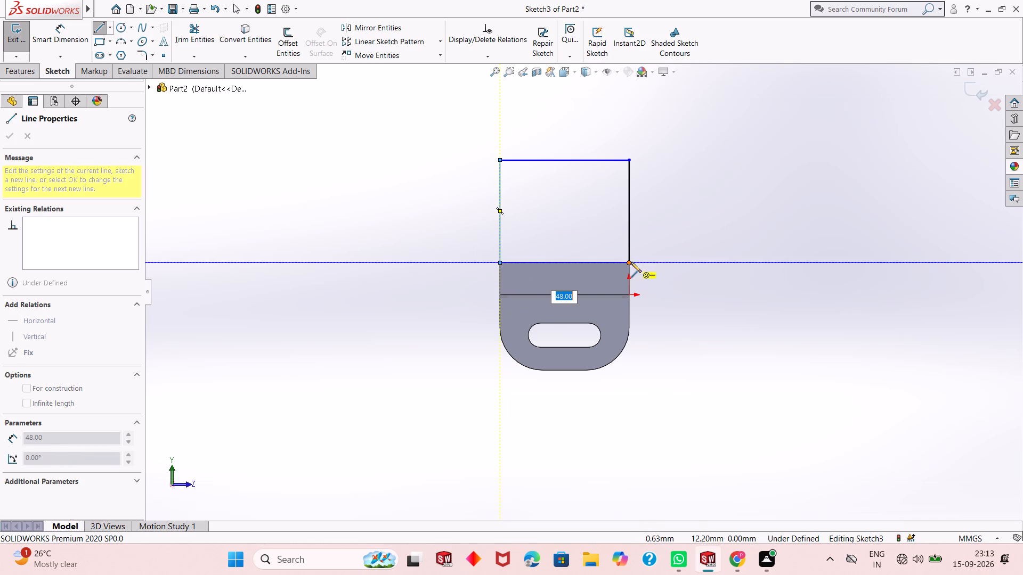
key("Escape")
key("Escape")
key("Escape")
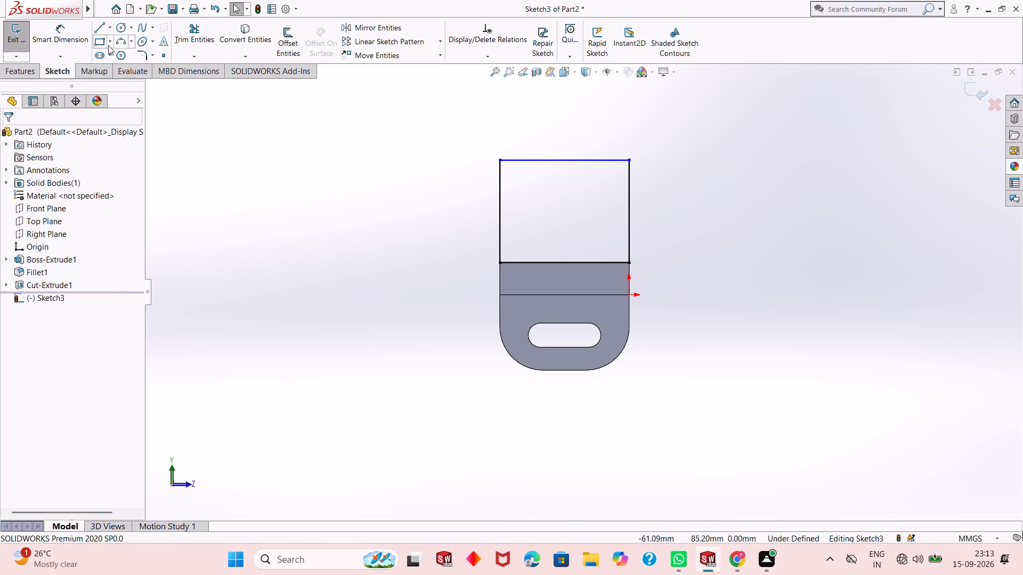
Dimension the rectangle's vertical side nearest the origin as 38 mm.
left_click(67, 34)
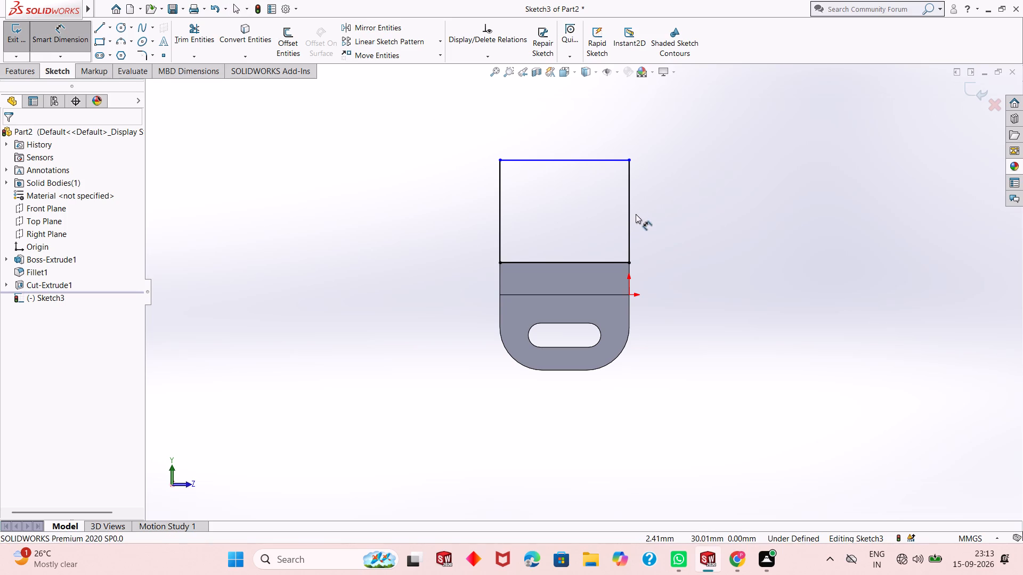
left_click(632, 217)
left_click(817, 219)
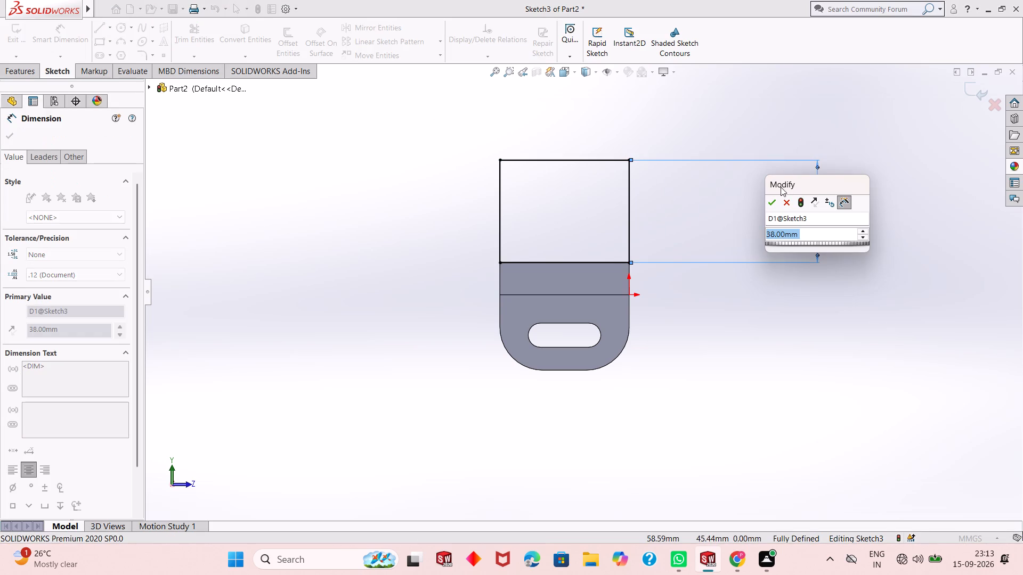
left_click(774, 203)
right_click(635, 150)
left_click(678, 182)
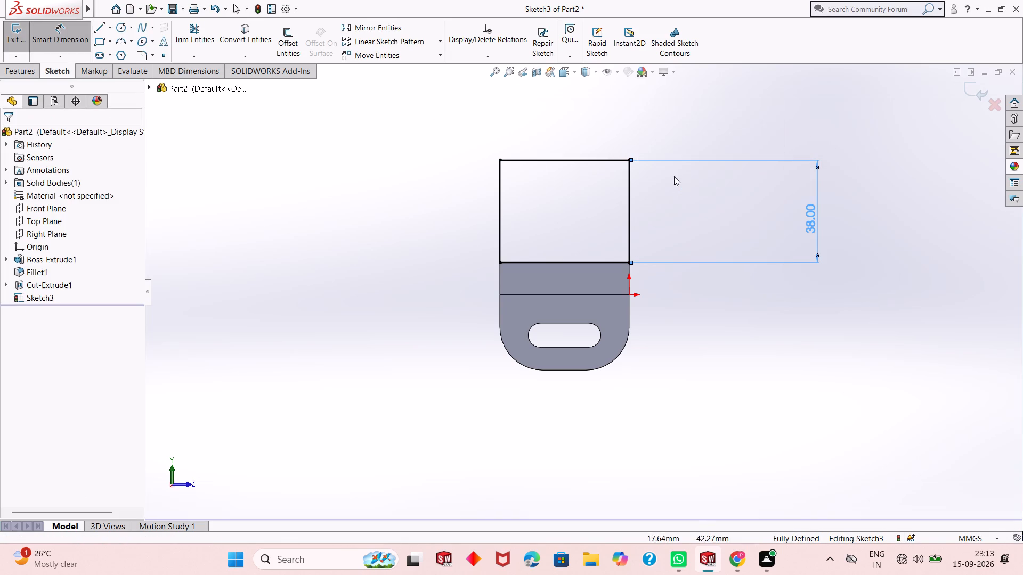
Sketch two circles side by side in the rectangle's upper half, about 14 mm and 21 mm in diameter, with centres level.
left_click(121, 27)
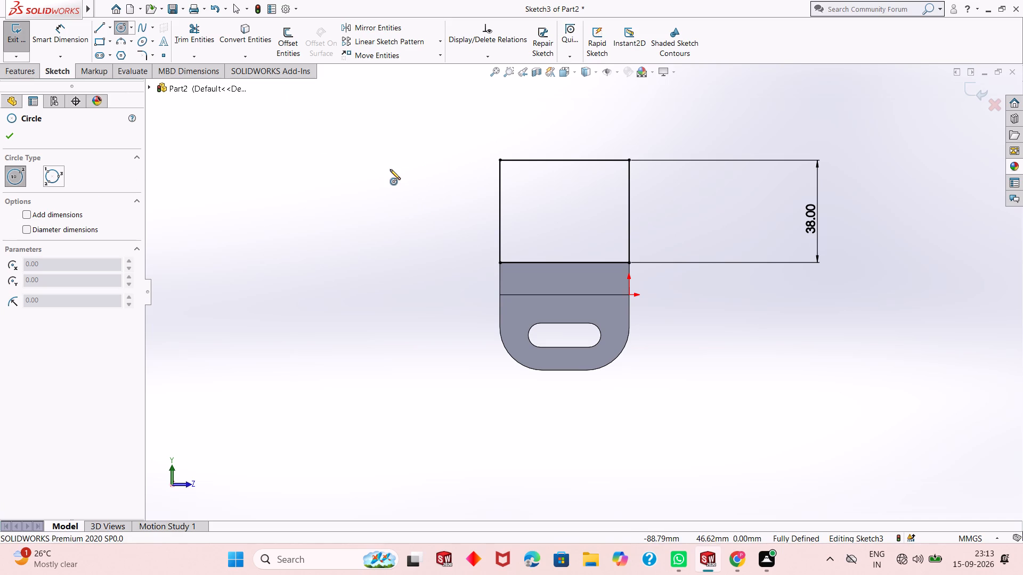
left_click(530, 196)
left_click(542, 211)
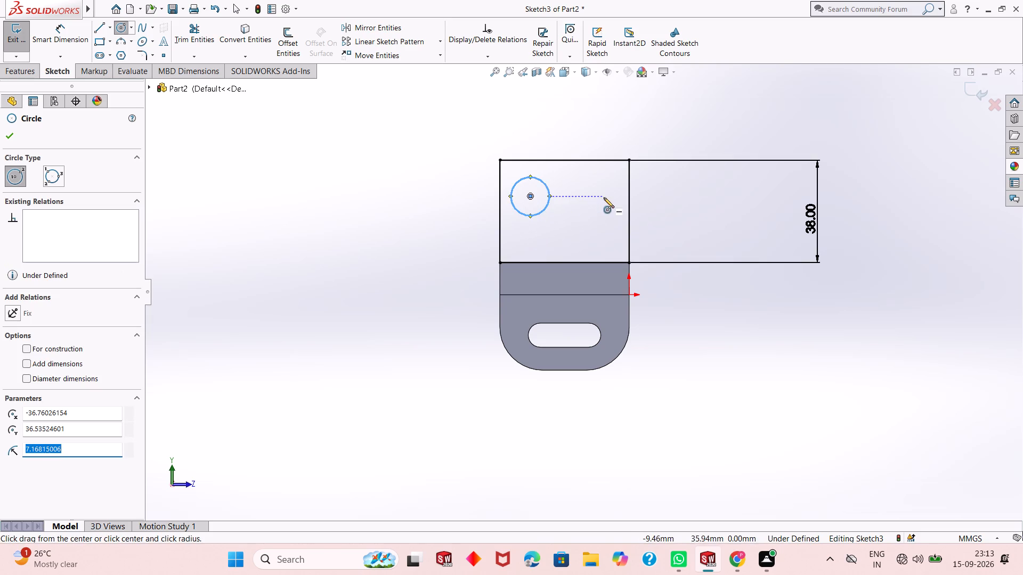
left_click(604, 196)
left_click(615, 223)
right_click(615, 223)
left_click(642, 231)
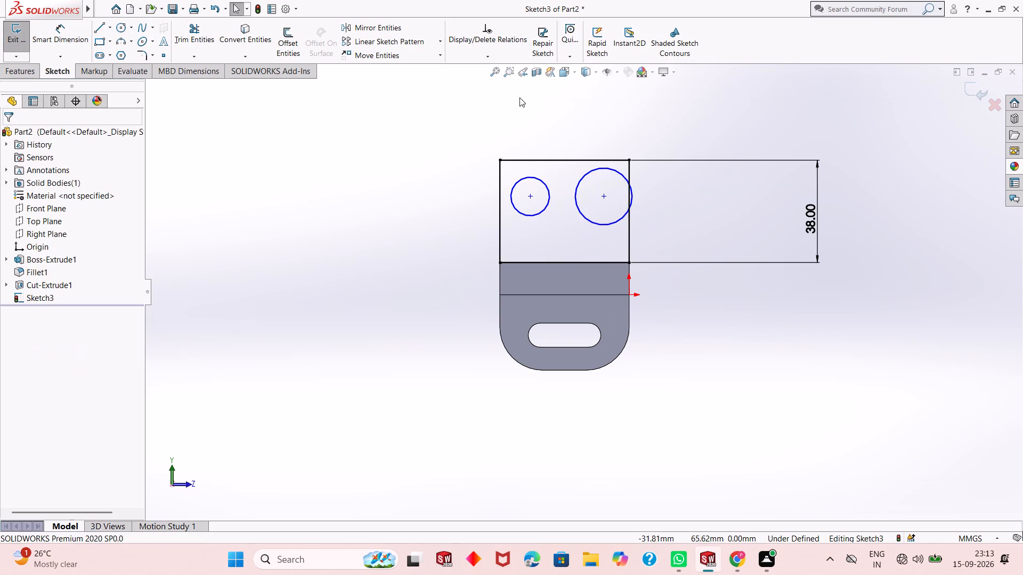
Dimension both circles in the rectangle with a diameter of 9 mm.
left_click(68, 30)
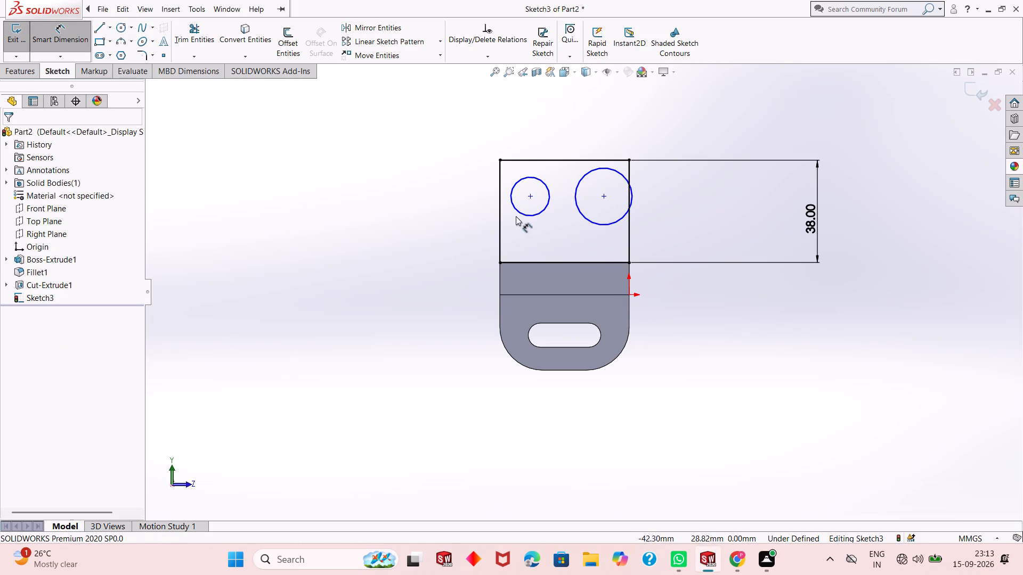
left_click(517, 211)
left_click(328, 292)
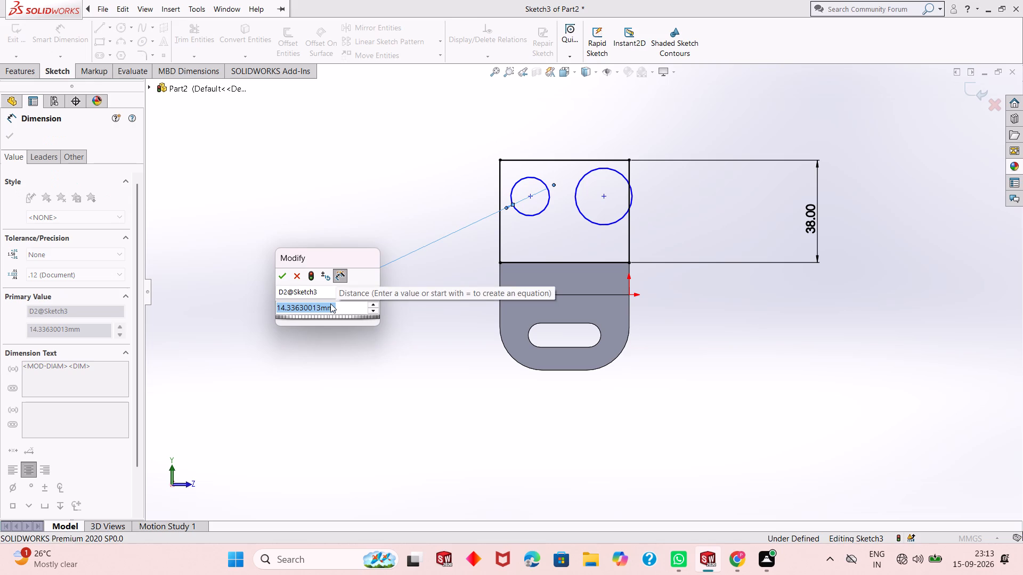
key("9")
key("Return")
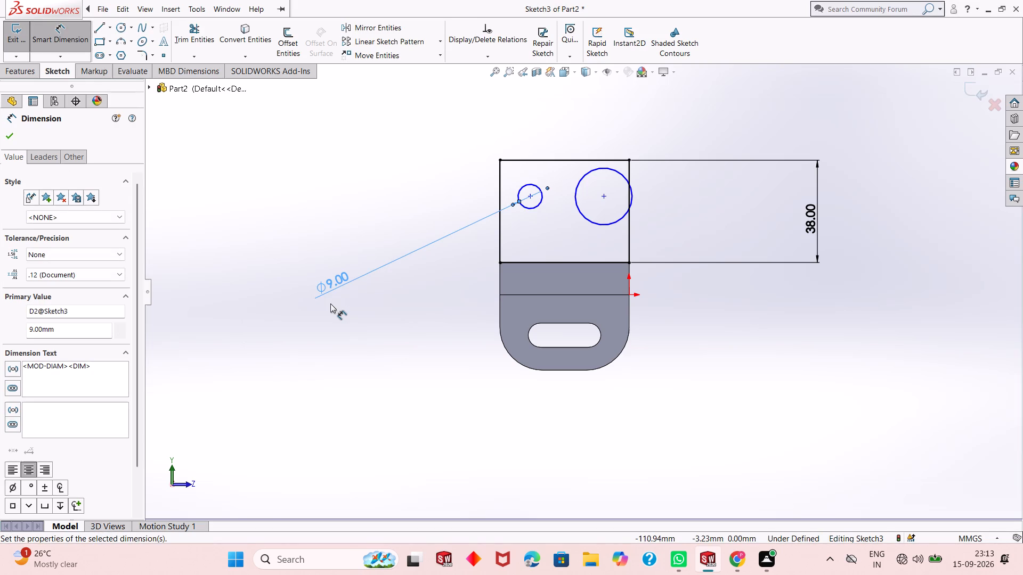
left_click(602, 224)
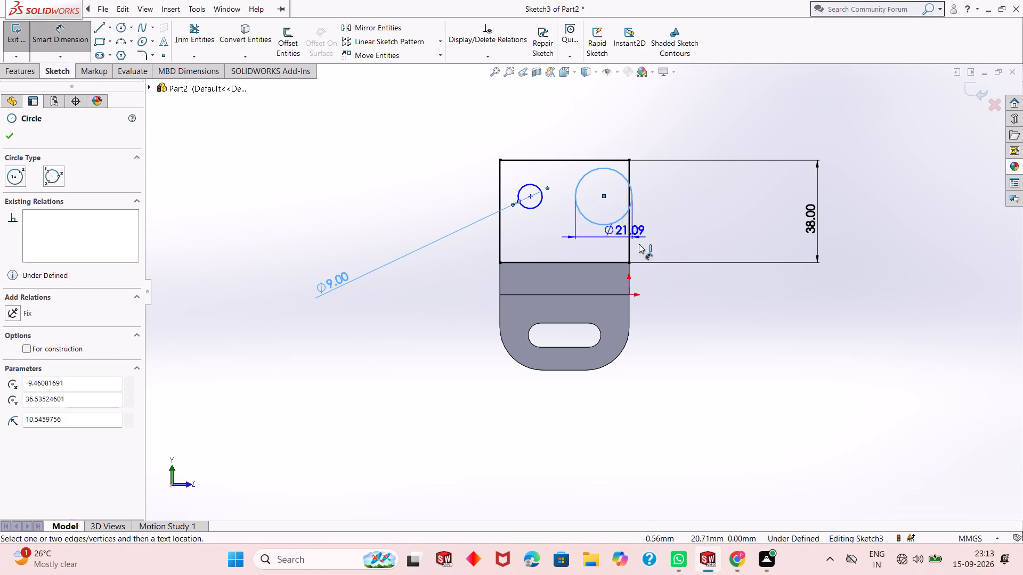
left_click(705, 313)
key("9")
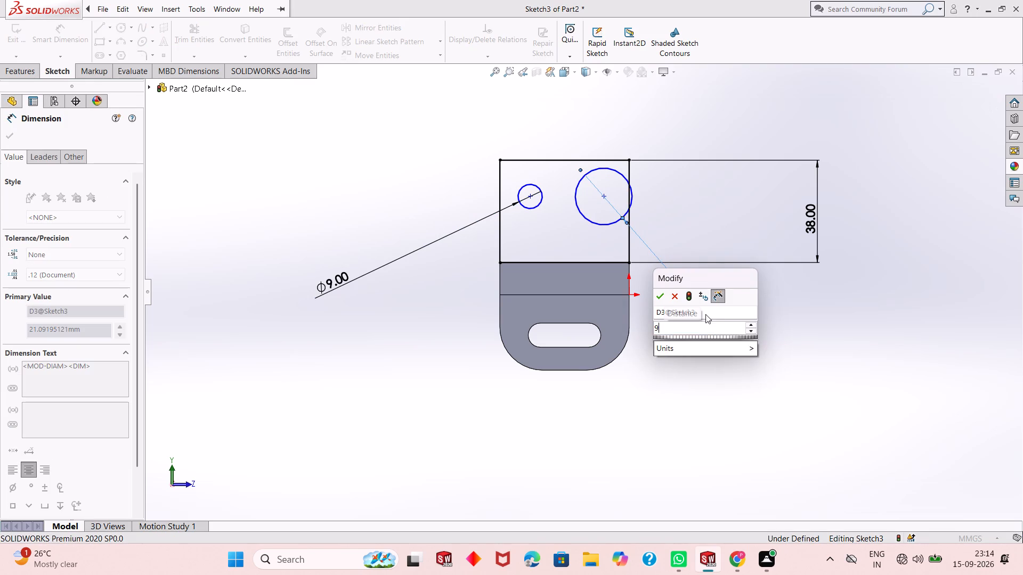
key("Return")
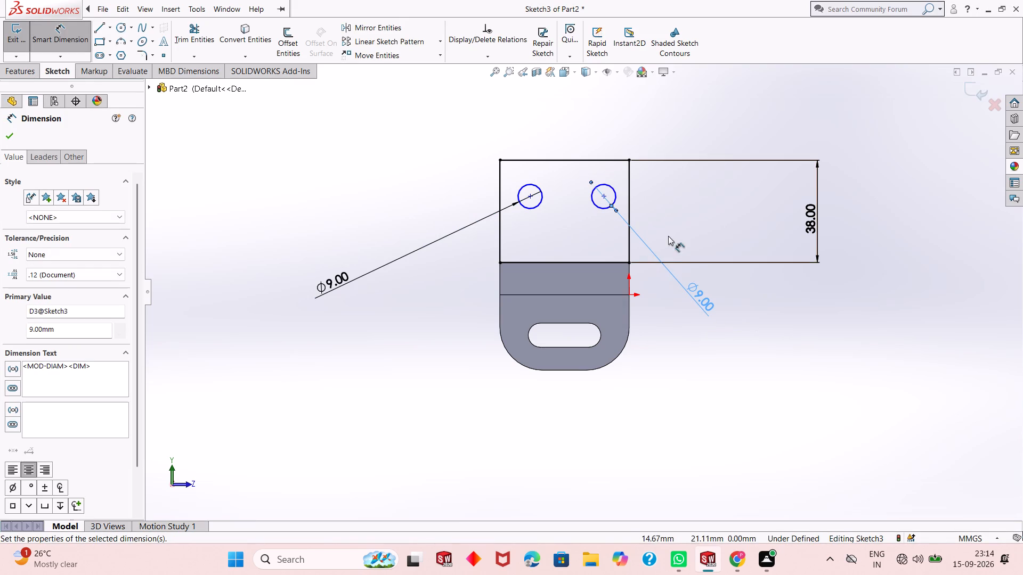
Dimension the horizontal distance from the left circle's centre to the rectangle's top edge midpoint as 15 mm.
scroll(570, 184, "down", 1)
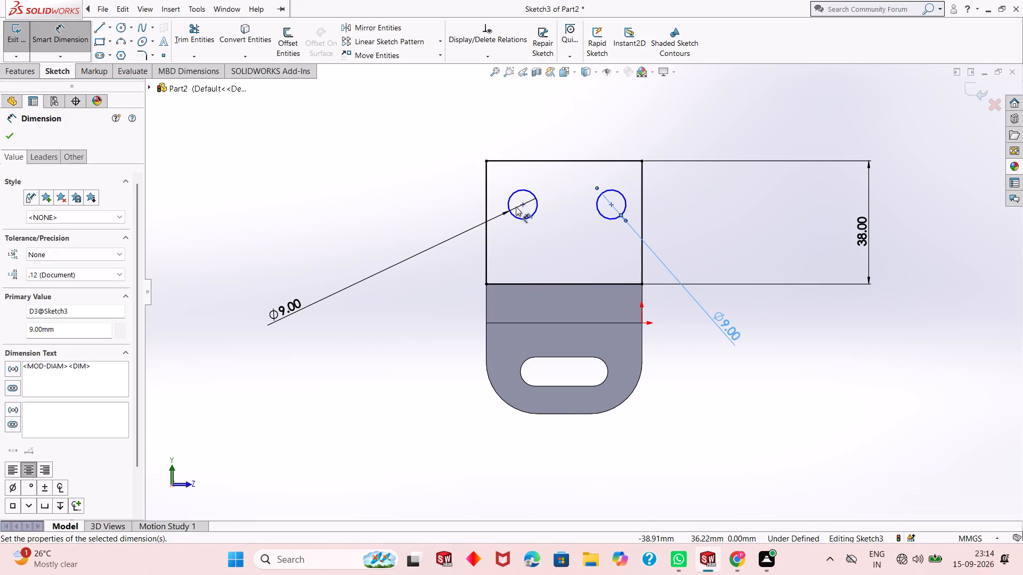
left_click(526, 207)
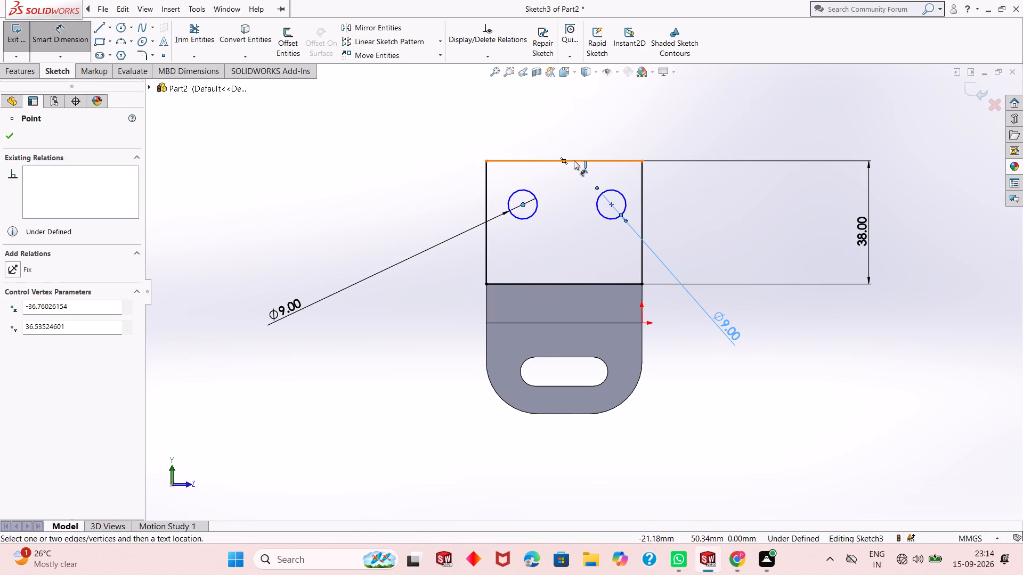
left_click(564, 161)
left_click(557, 115)
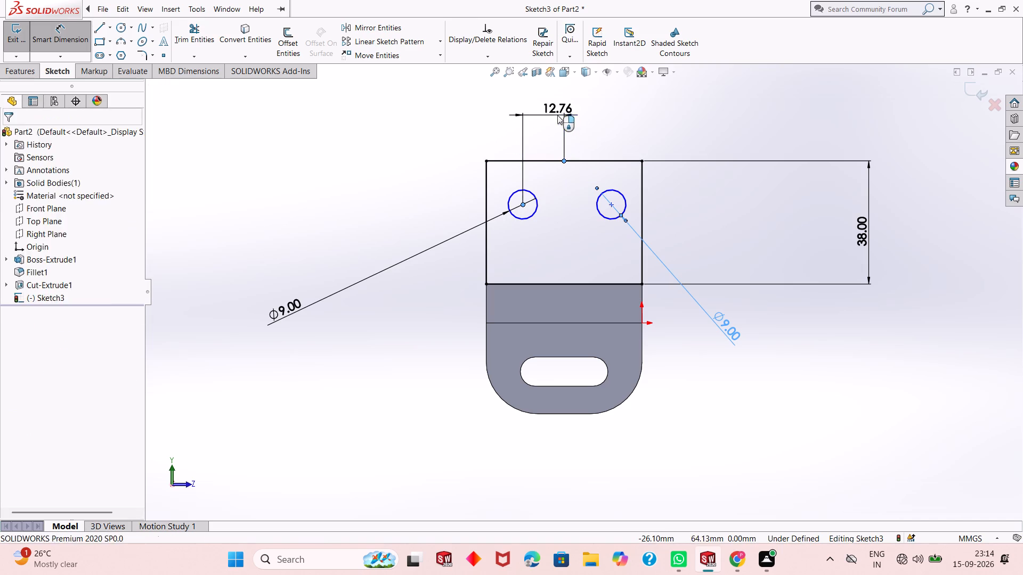
type("15")
key("Return")
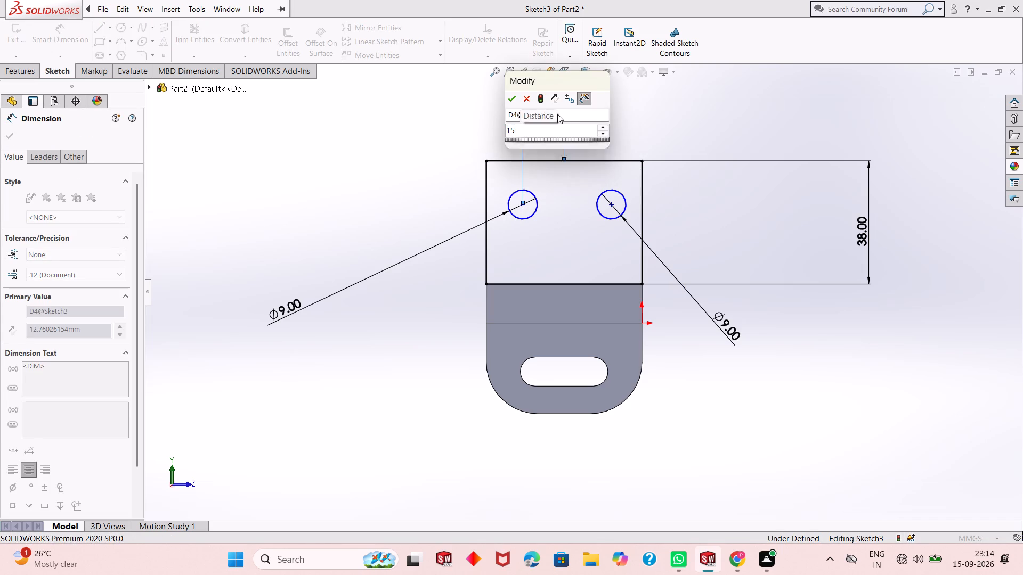
Dimension the horizontal distance from the right circle's centre to the rectangle's top edge midpoint as 15 mm.
left_click(612, 207)
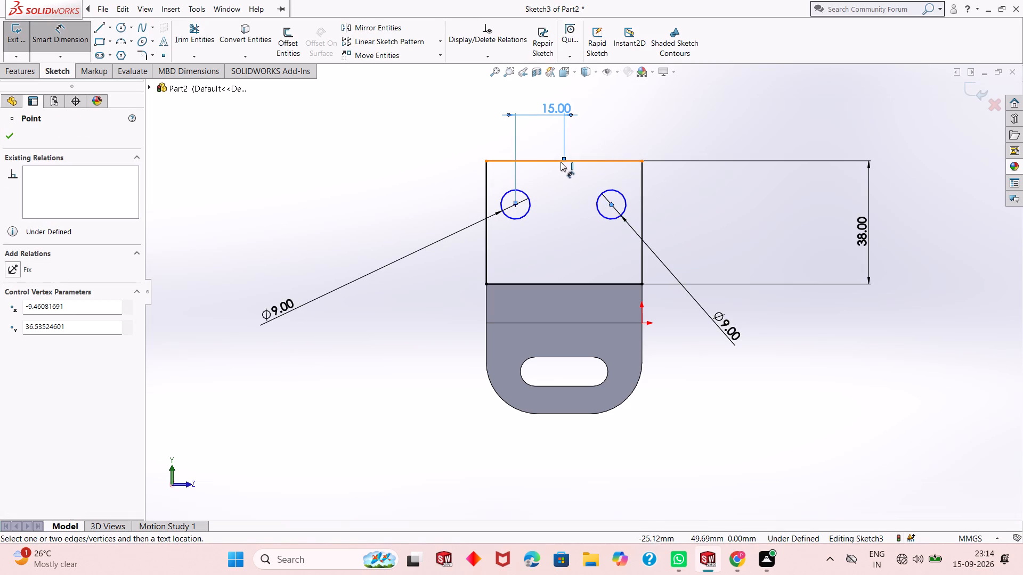
left_click(562, 162)
left_click(587, 109)
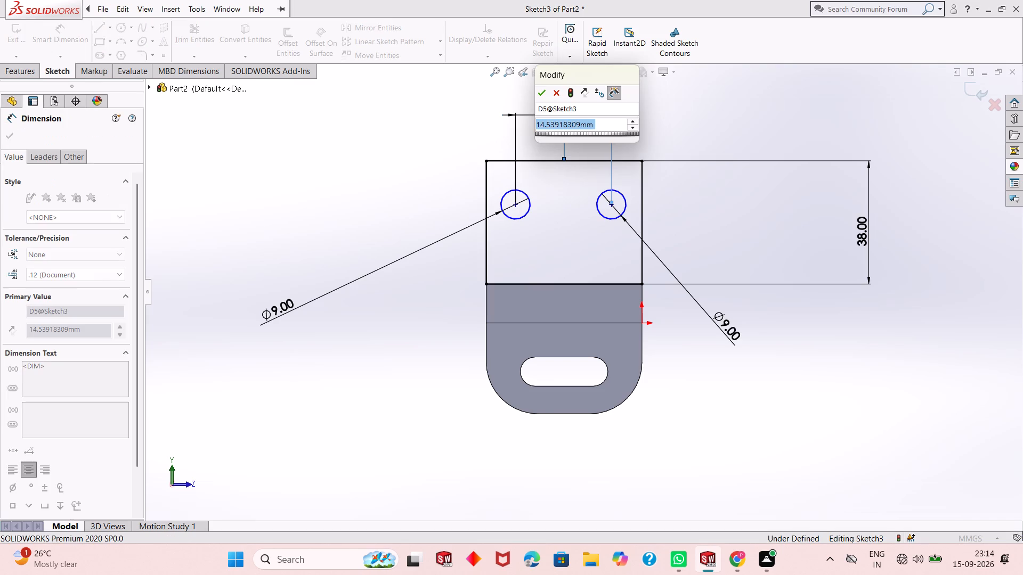
type("15")
key("Return")
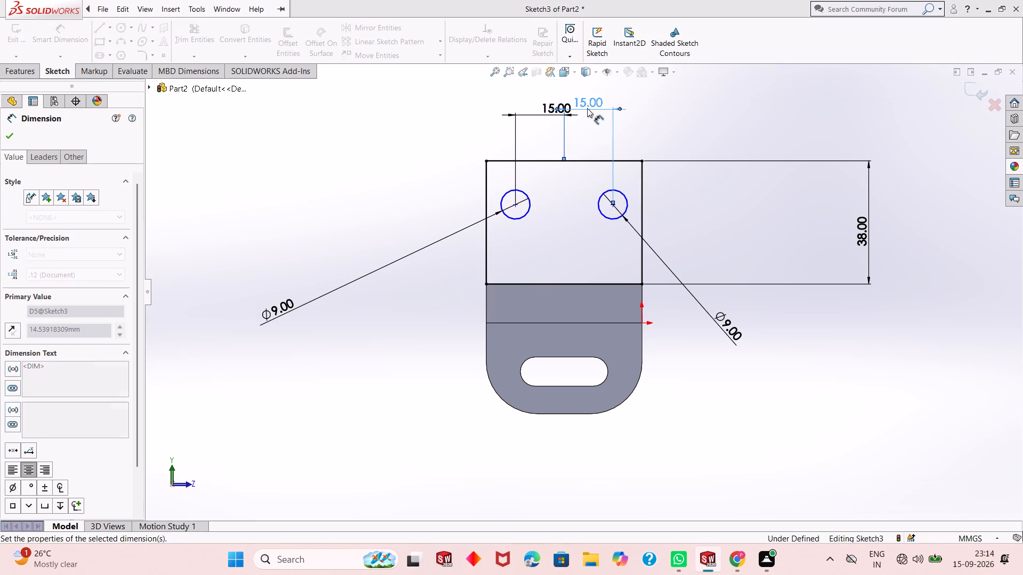
Dimension the vertical distance from the left circle's centre to the rectangle's top edge as 18 mm.
left_click(515, 204)
left_click(530, 162)
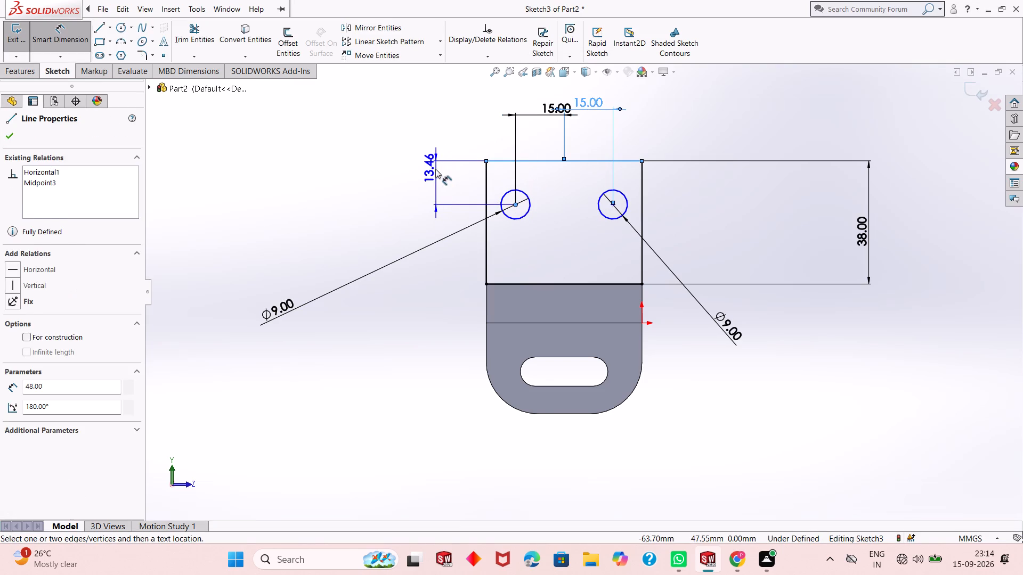
left_click(435, 169)
type("18")
key("Return")
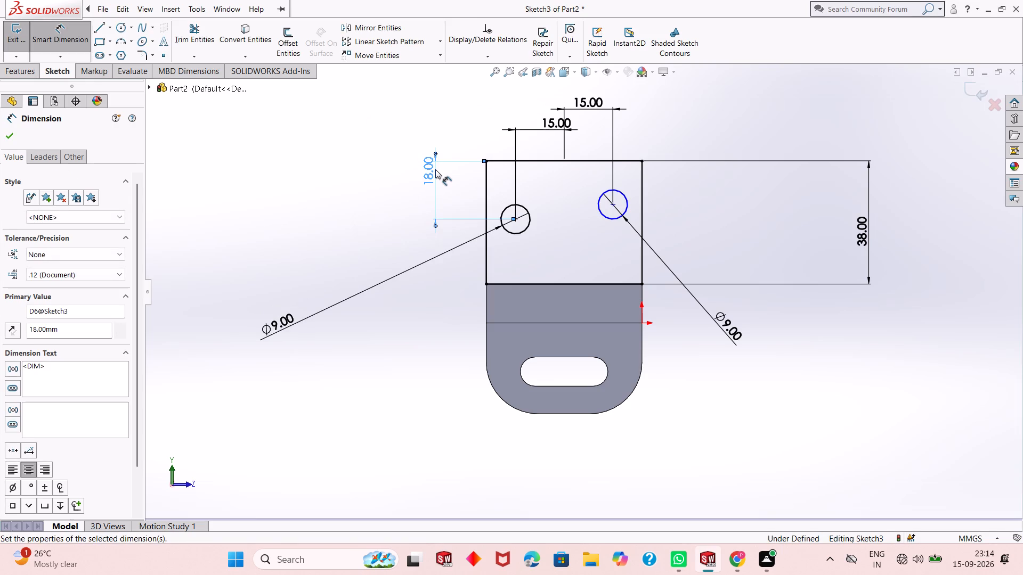
Dimension the vertical distance from the right circle's centre to the rectangle's top edge as 18 mm.
left_click(614, 204)
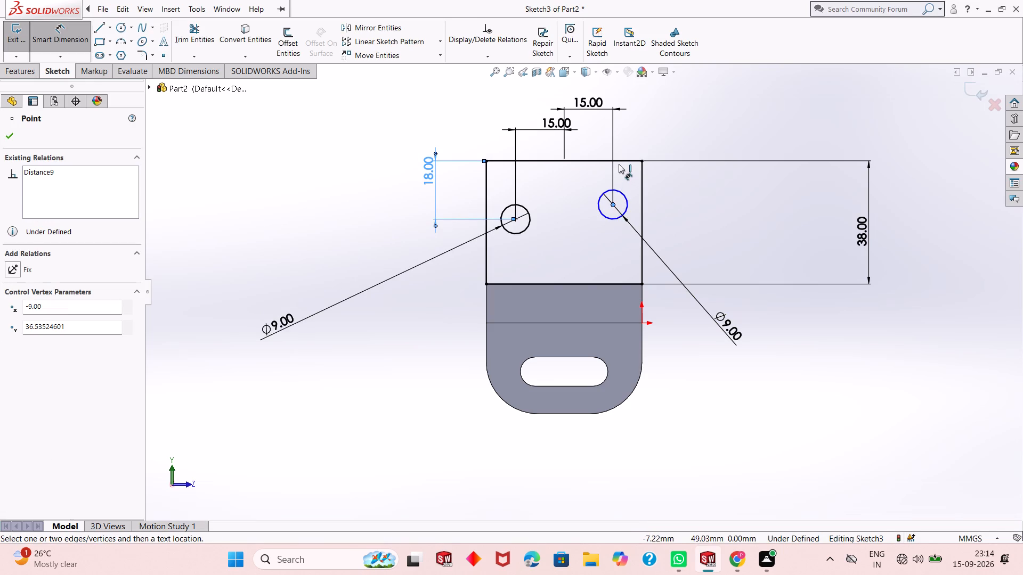
left_click(619, 164)
left_click(760, 178)
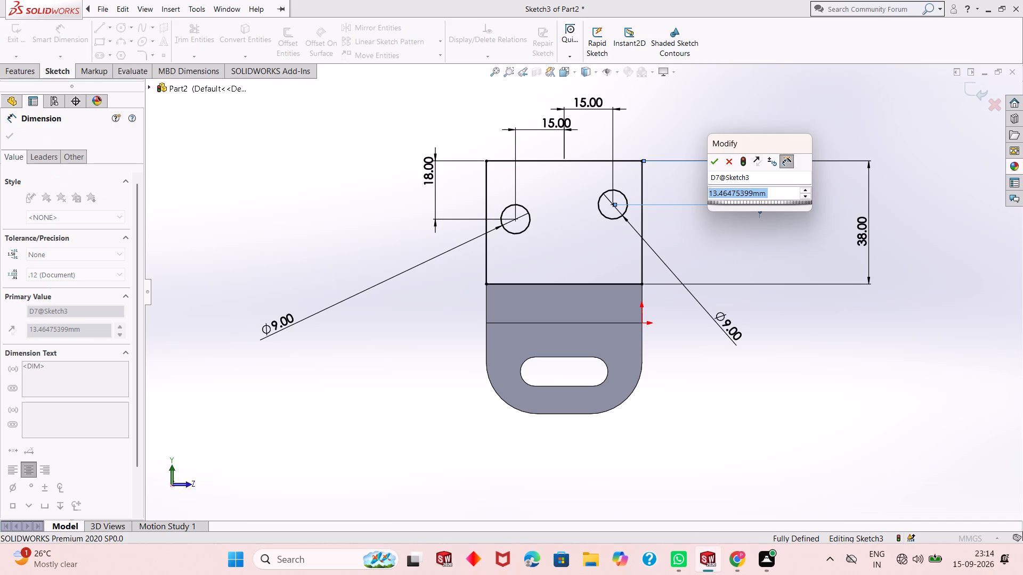
type("18")
key("Return")
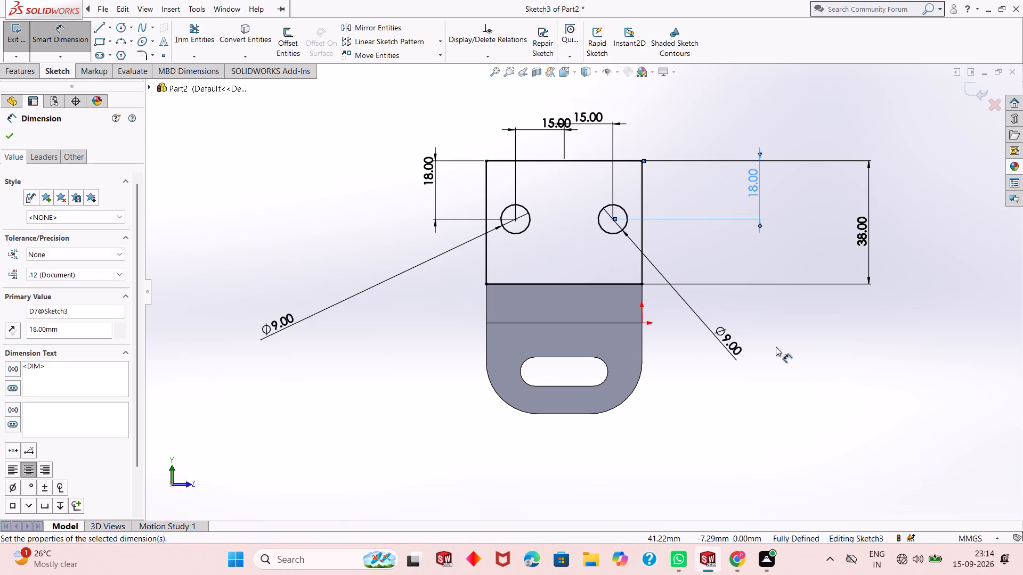
right_click(778, 305)
left_click(815, 338)
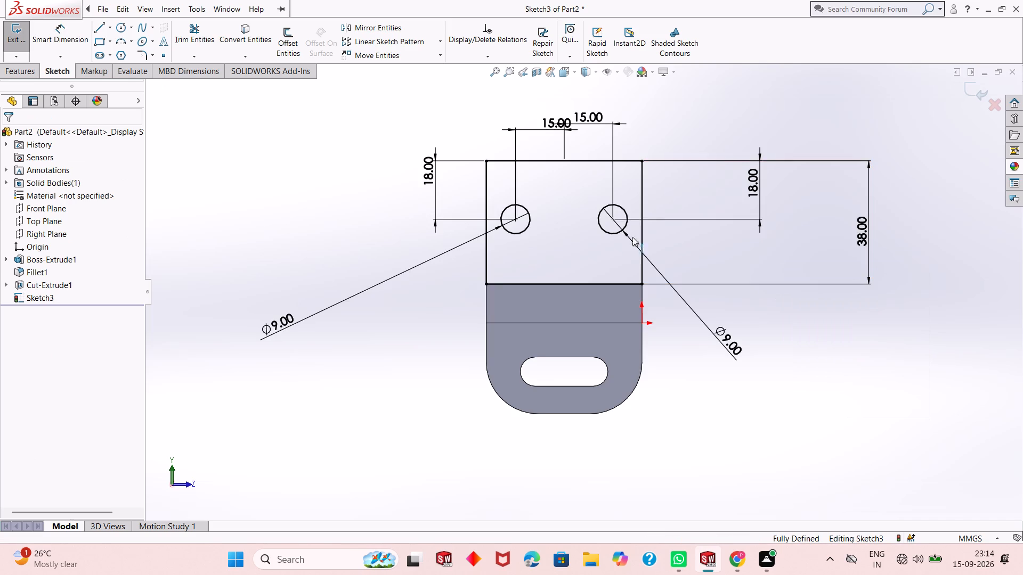
Extrude the plate sketch with its two holes as a 9 mm blind boss, reversed to extend over the body's top face.
scroll(625, 236, "up", 1)
middle_click_drag(607, 241, 690, 263)
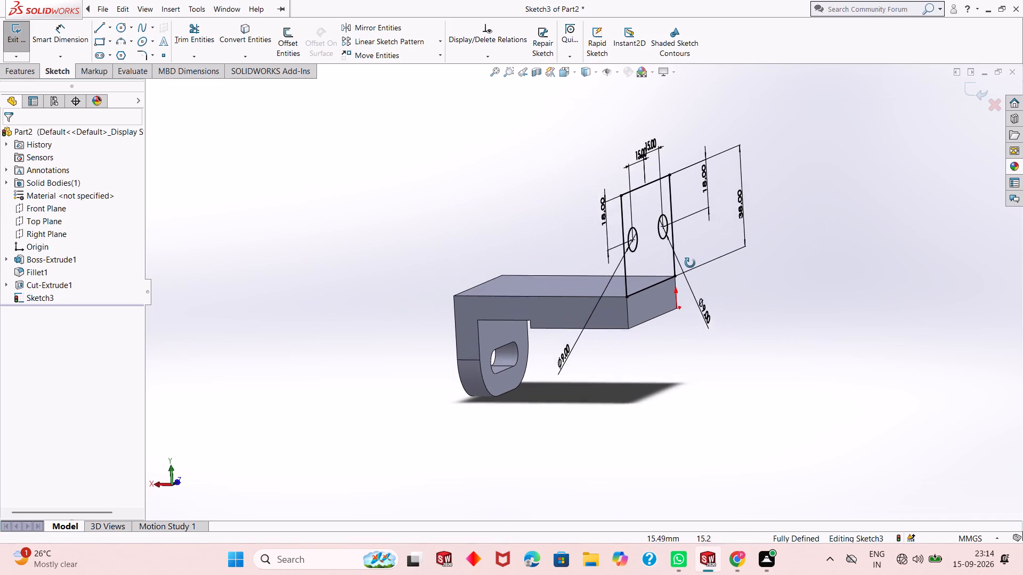
middle_click_drag(690, 263, 690, 264)
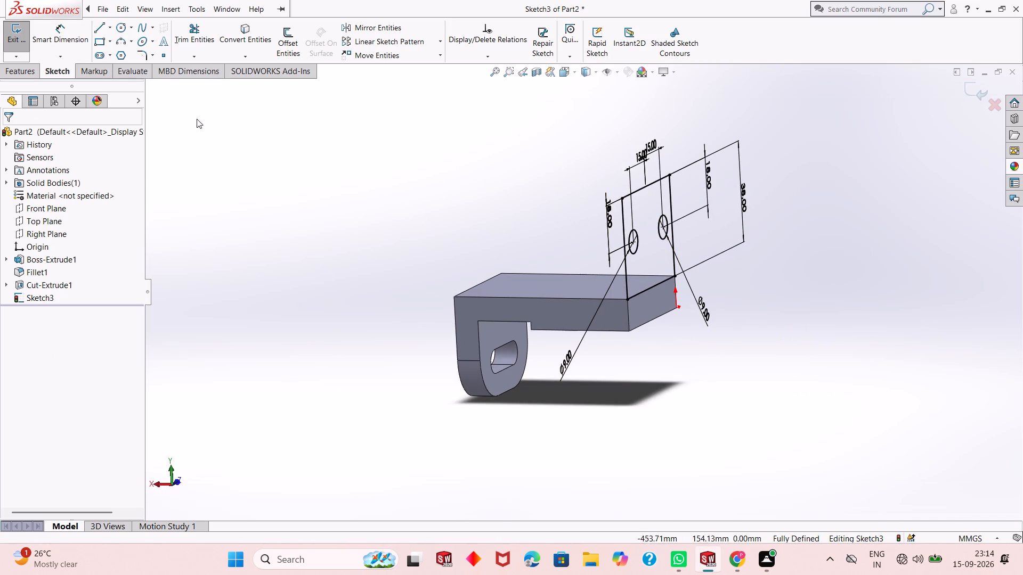
left_click(28, 68)
left_click(28, 35)
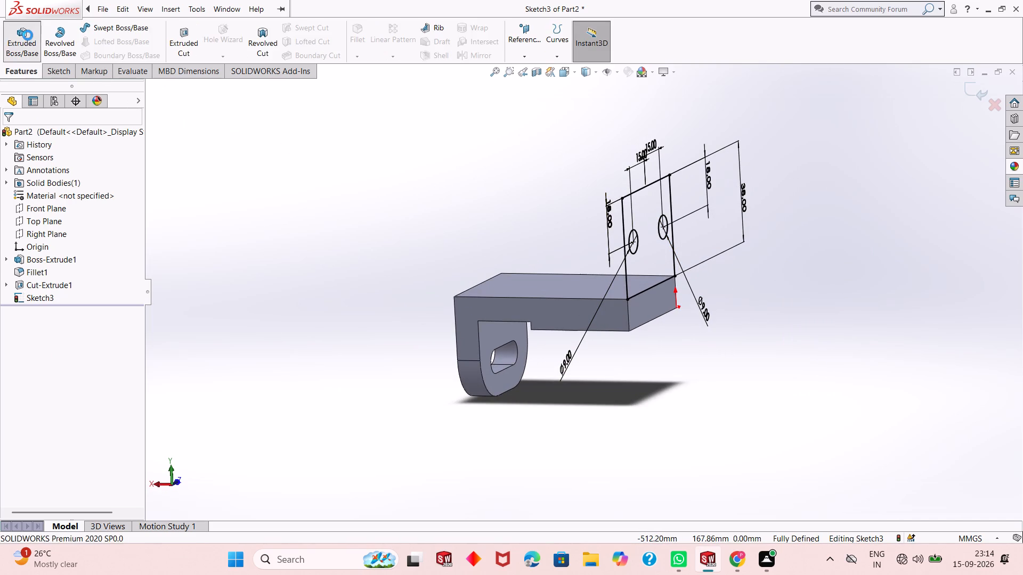
middle_click_drag(648, 285, 452, 314)
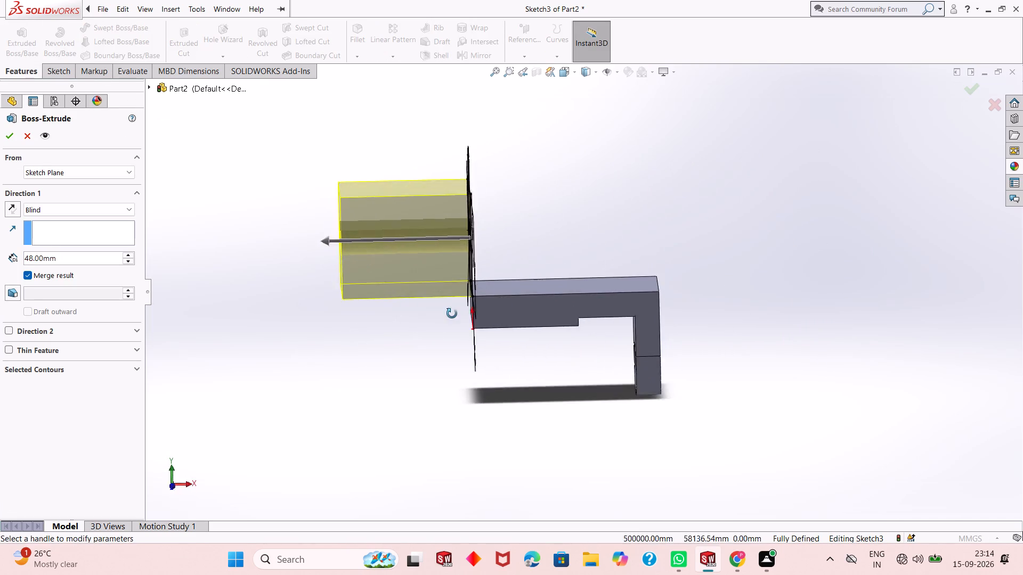
middle_click_drag(452, 314, 408, 322)
scroll(401, 311, "up", 1)
left_click(10, 206)
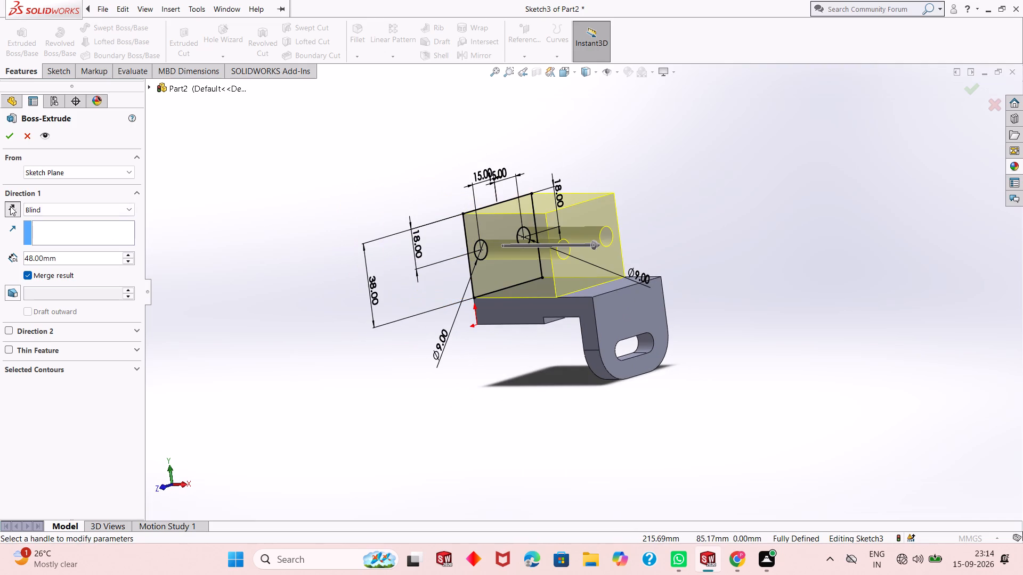
middle_click_drag(525, 318, 538, 309)
scroll(553, 261, "down", 3)
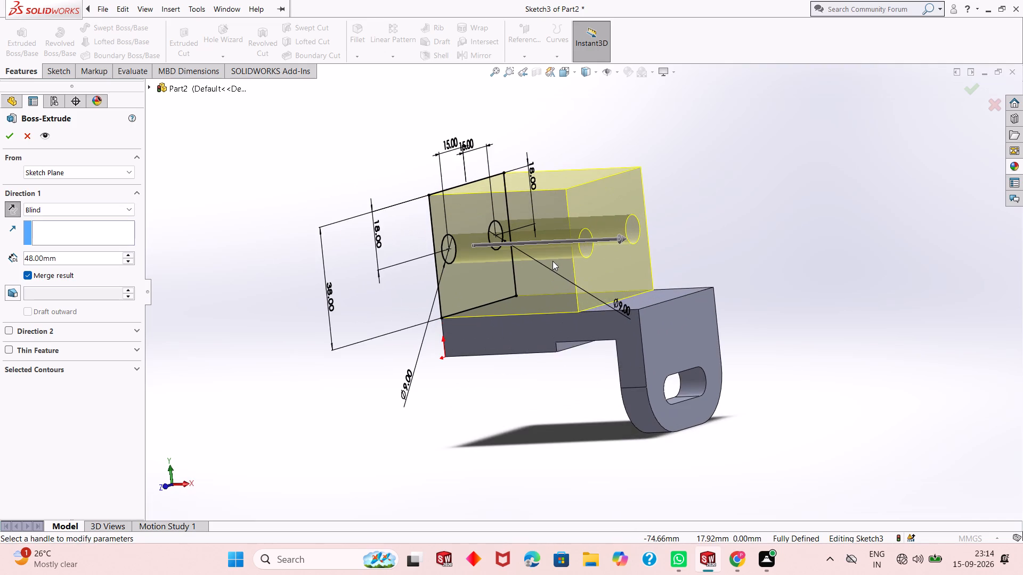
scroll(553, 261, "up", 2)
scroll(674, 224, "down", 2)
scroll(579, 299, "up", 1)
middle_click_drag(548, 294, 553, 292)
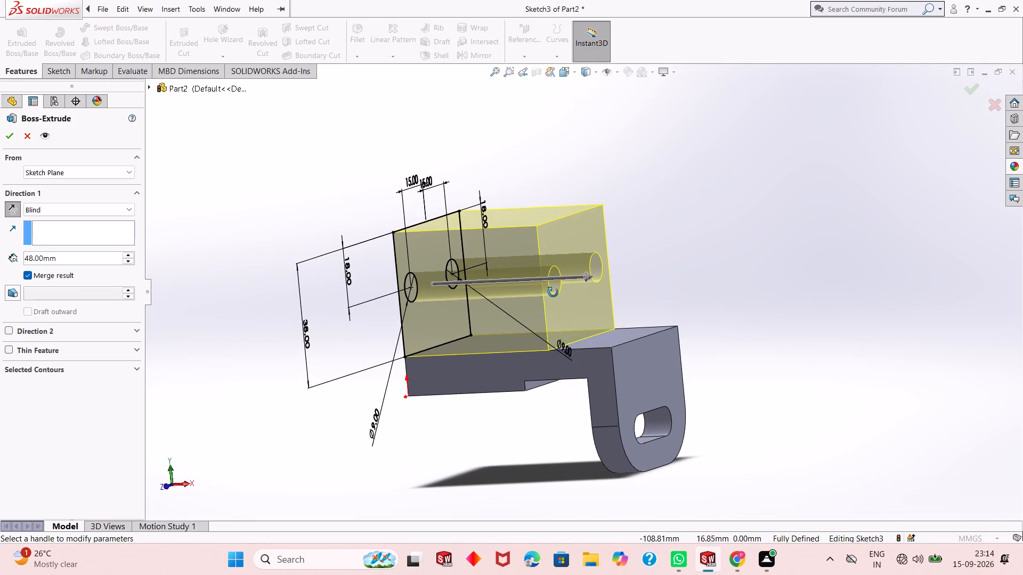
middle_click_drag(553, 292, 558, 304)
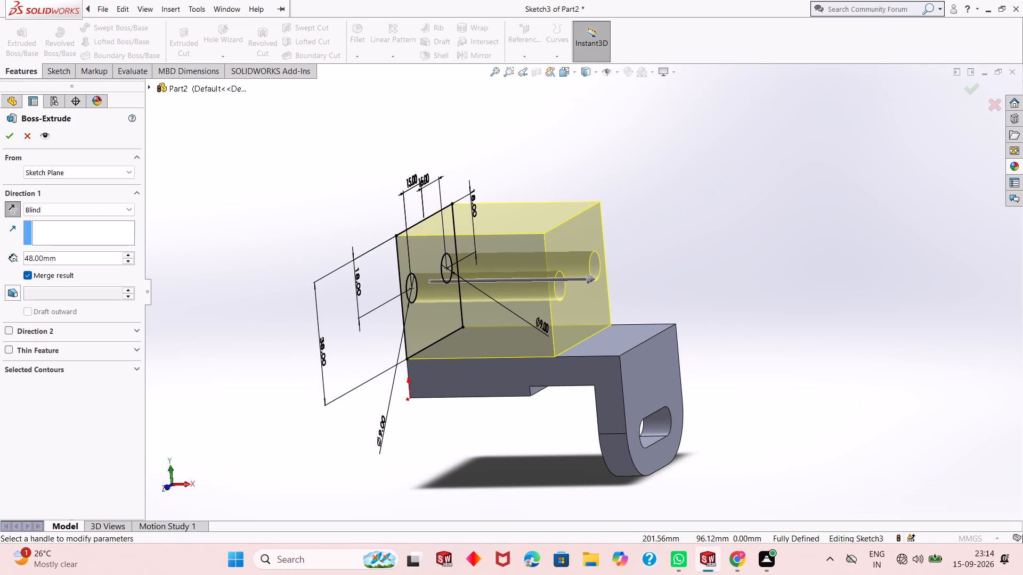
double_click(61, 258)
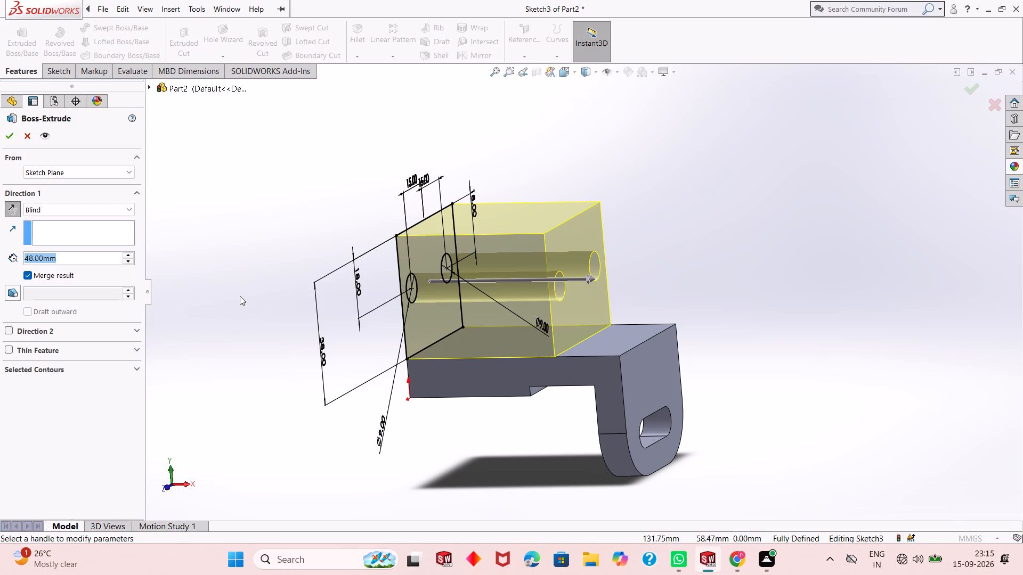
scroll(240, 296, "down", 1)
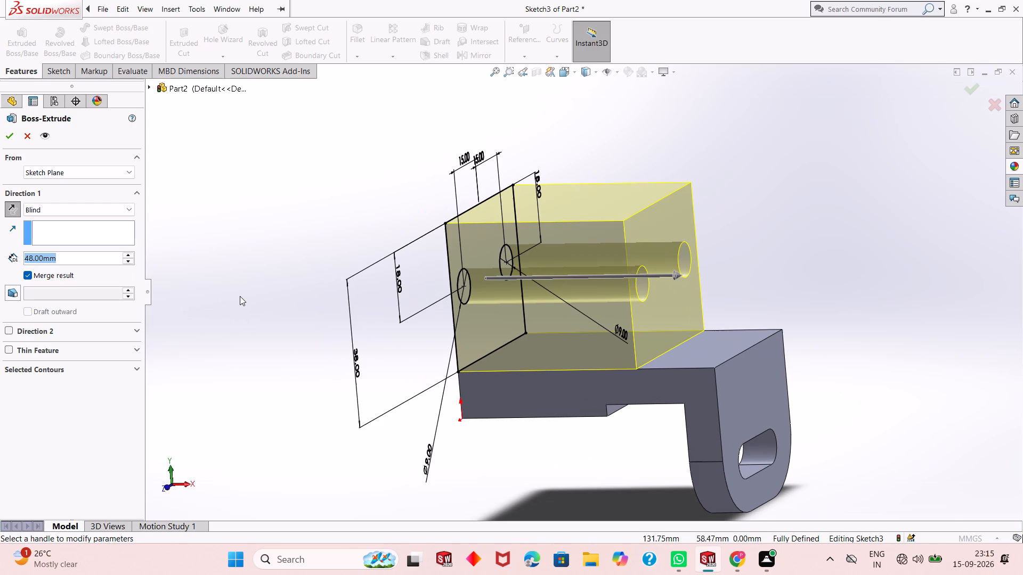
scroll(240, 296, "up", 1)
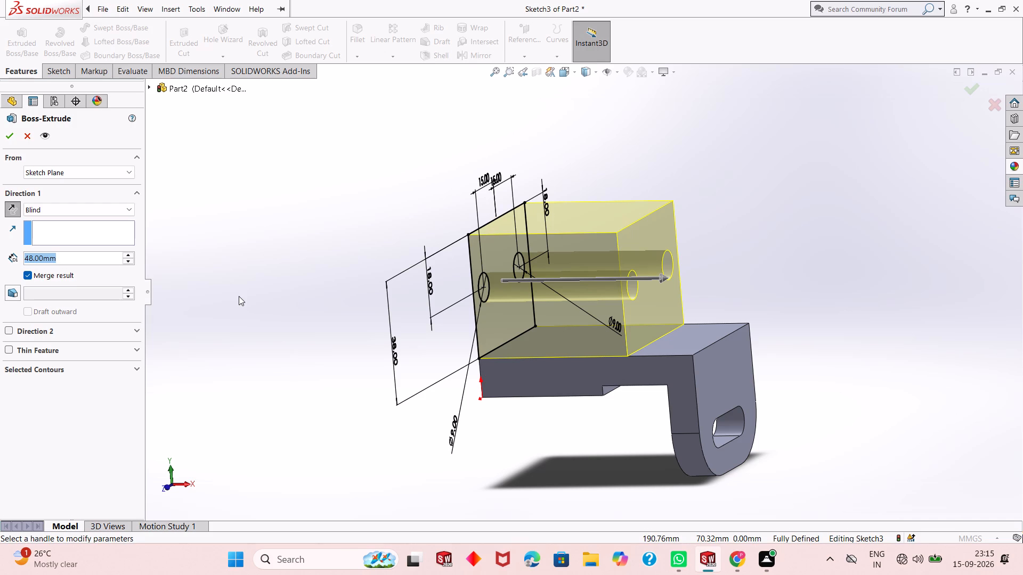
key("9")
key("Return")
left_click(6, 138)
left_click(335, 287)
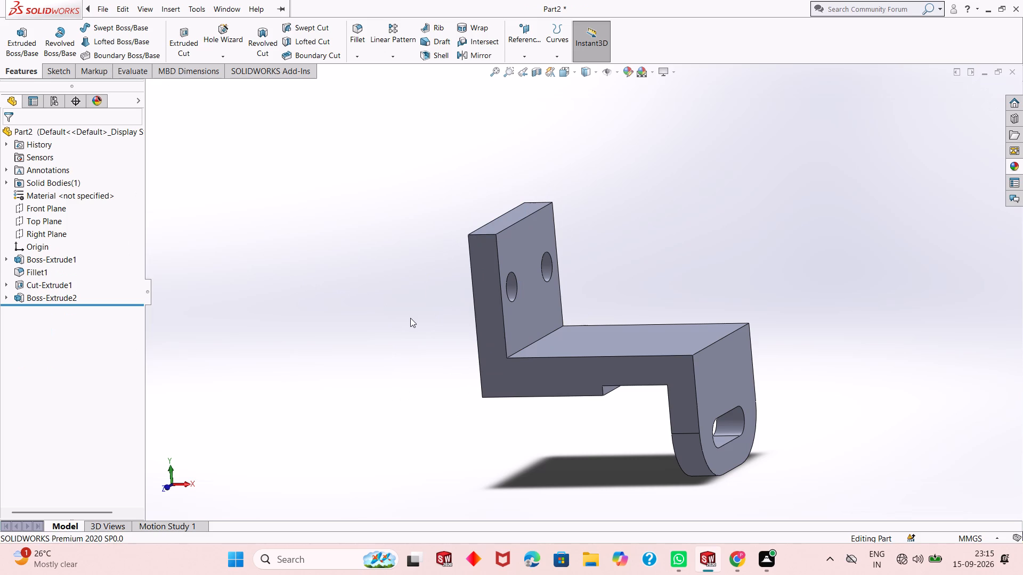
Examine the bracket from several sides, checking the upright plate with its holes, the body's underside and the slotted leg.
scroll(526, 280, "down", 4)
middle_click_drag(581, 288, 566, 288)
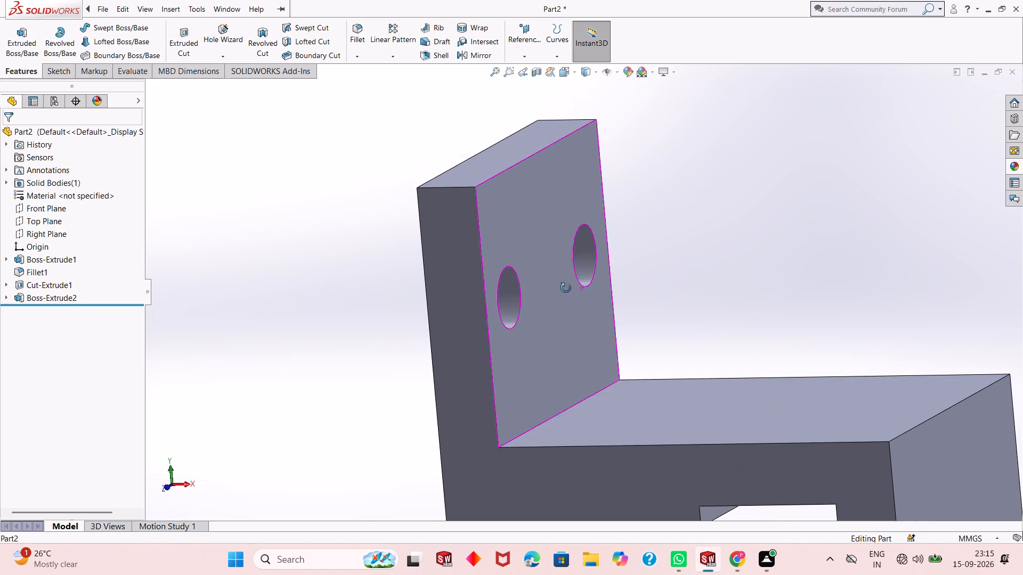
middle_click_drag(566, 288, 522, 303)
scroll(522, 303, "up", 7)
scroll(619, 369, "down", 2)
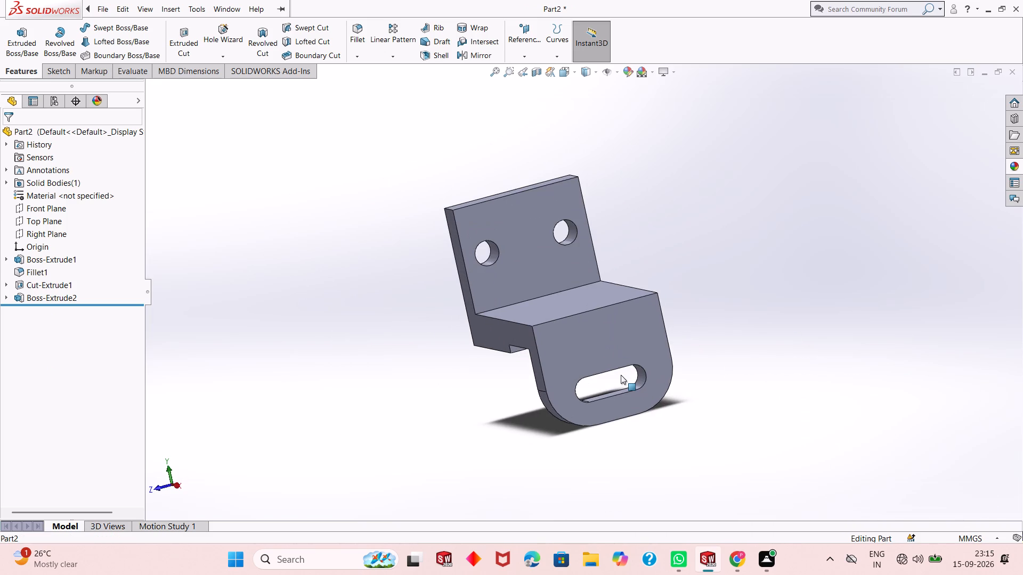
middle_click_drag(621, 375, 614, 290)
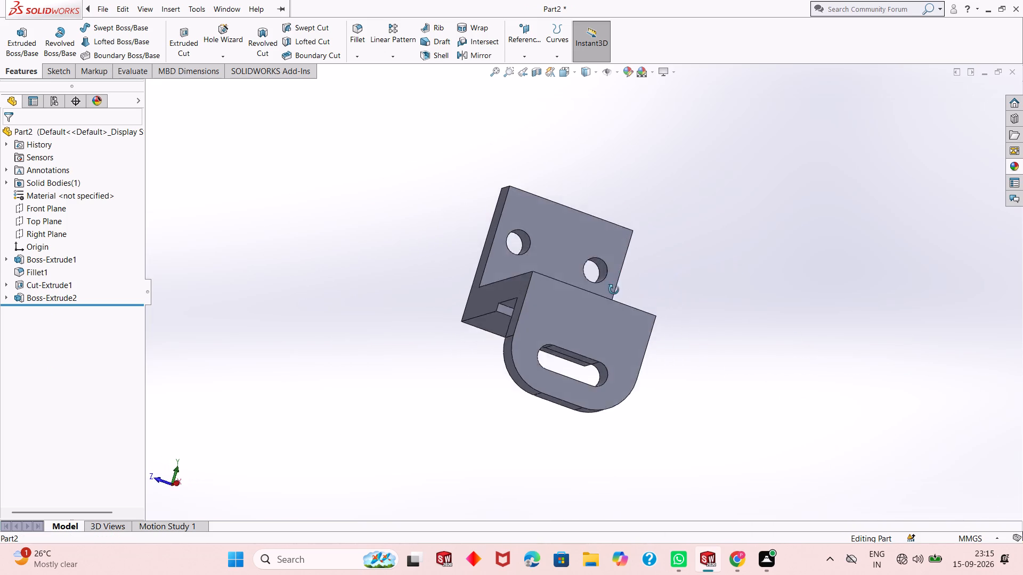
middle_click_drag(614, 290, 612, 415)
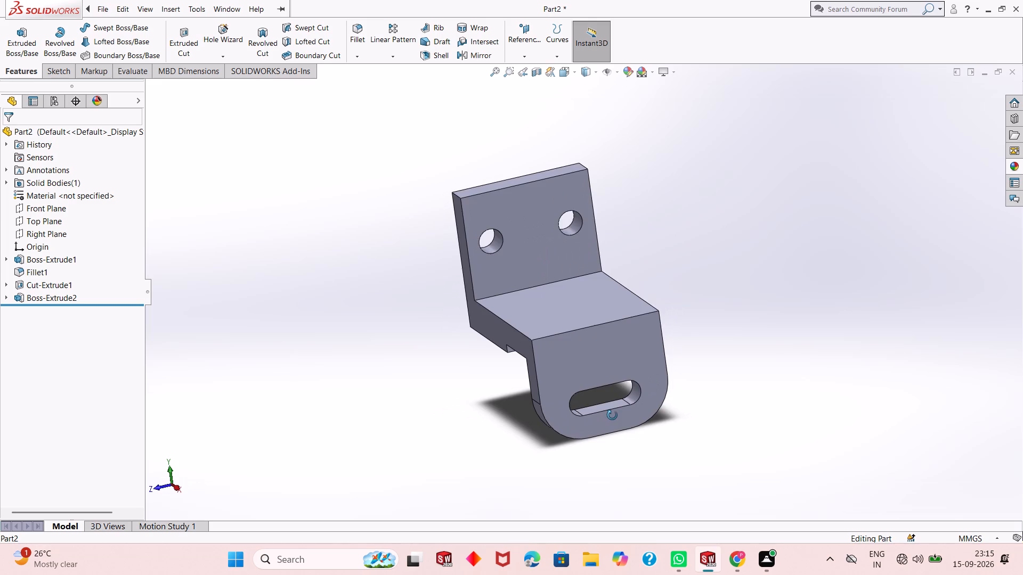
middle_click_drag(612, 415, 636, 404)
scroll(612, 415, "up", 1)
scroll(569, 340, "down", 5)
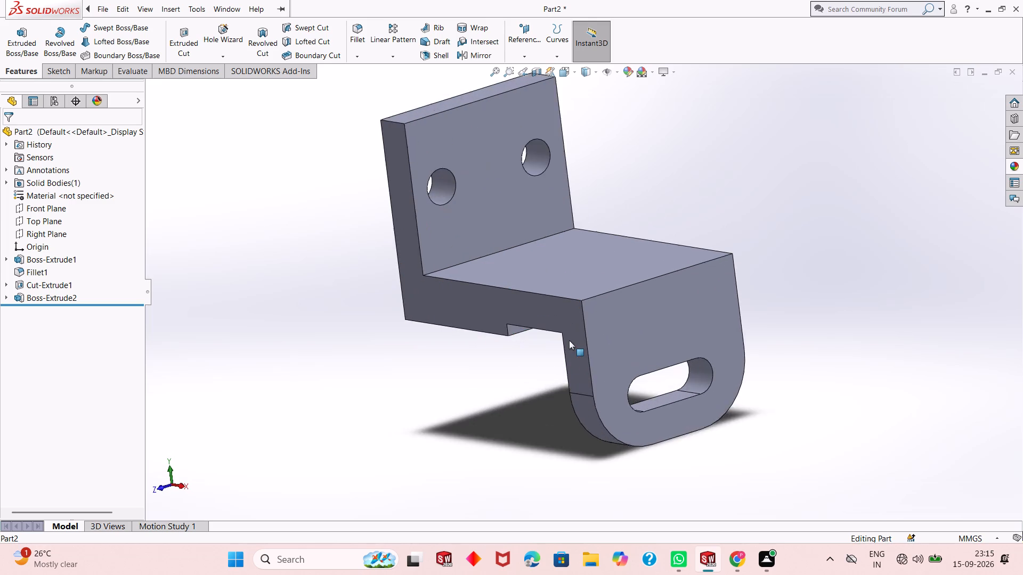
scroll(569, 340, "up", 4)
middle_click_drag(582, 339, 603, 347)
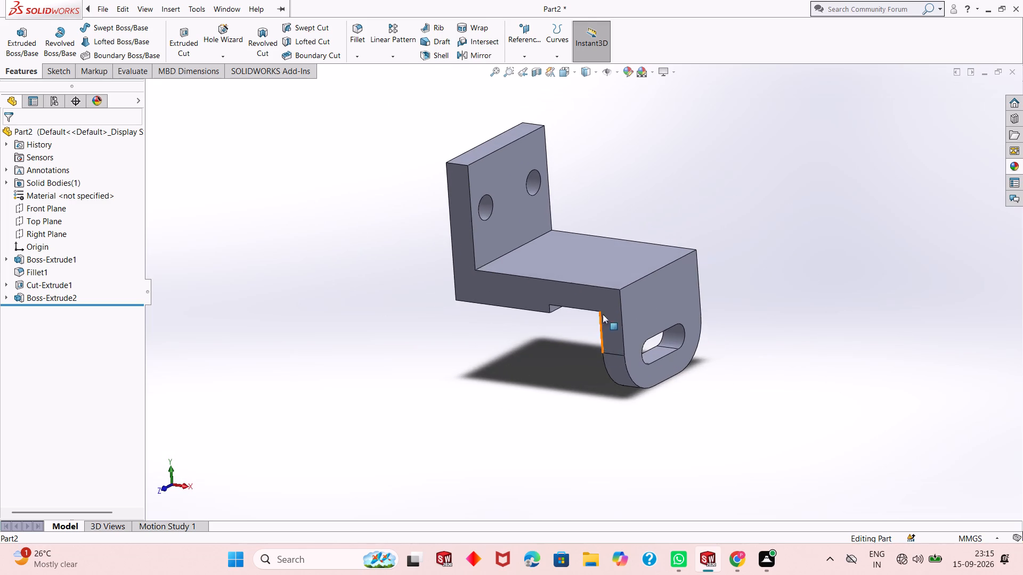
scroll(603, 269, "down", 3)
scroll(596, 276, "up", 3)
scroll(575, 179, "down", 1)
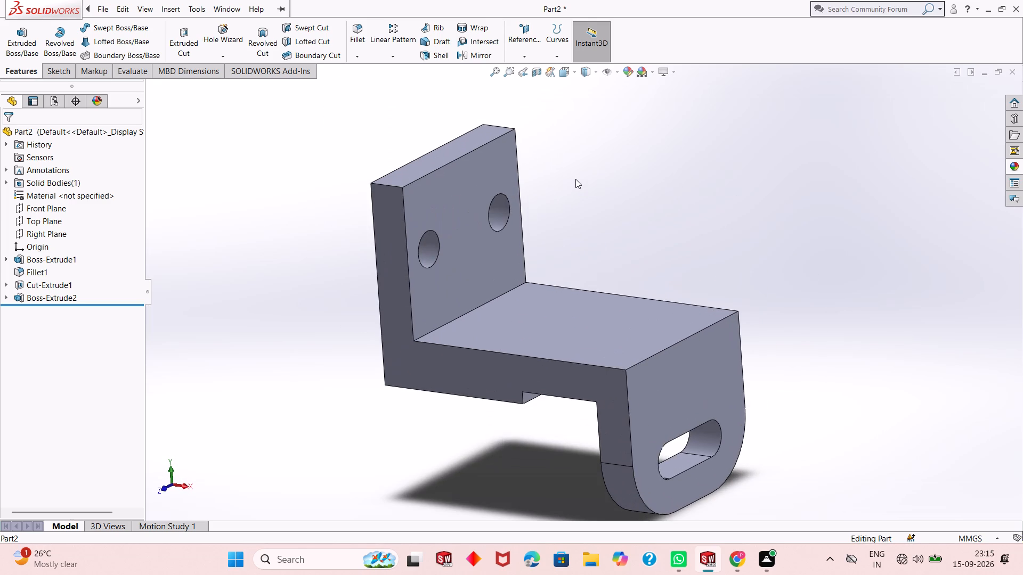
scroll(575, 179, "down", 1)
scroll(524, 295, "down", 3)
scroll(521, 300, "up", 4)
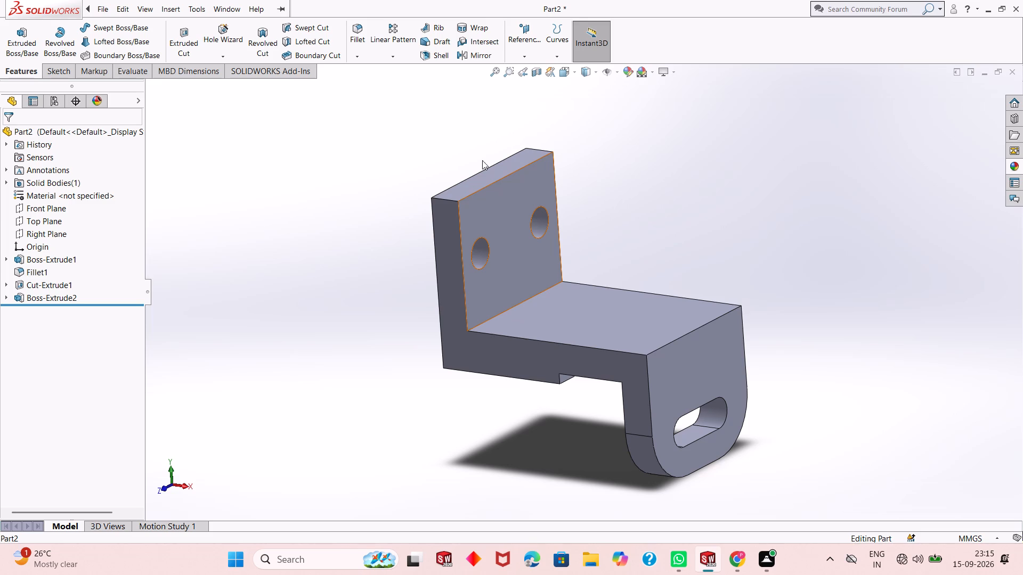
middle_click_drag(502, 136, 530, 166)
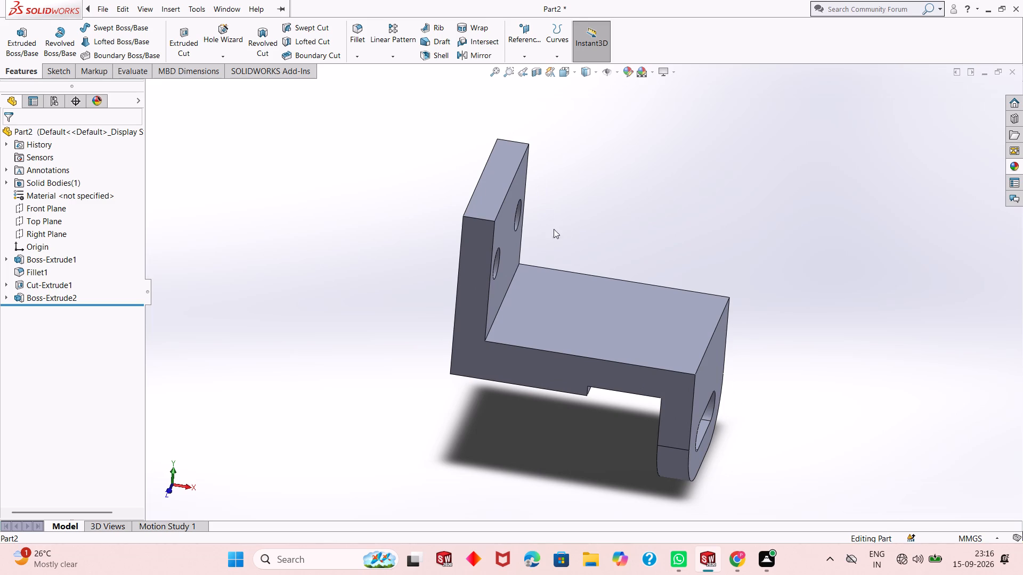
Create a reference plane offset 24 mm from Front Plane, flipped to pass through the middle of the body's width.
left_click(527, 55)
left_click(535, 68)
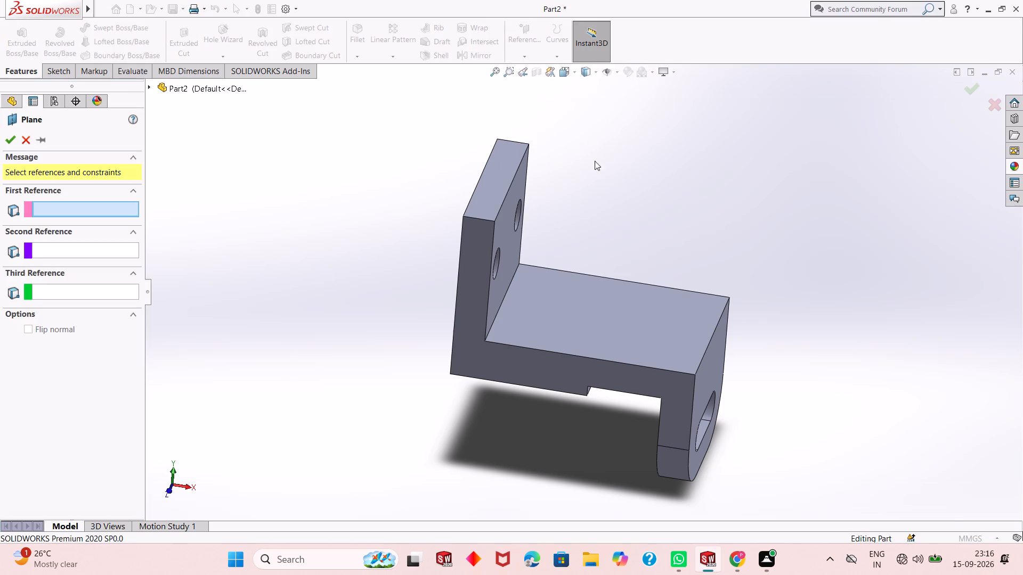
left_click(181, 81)
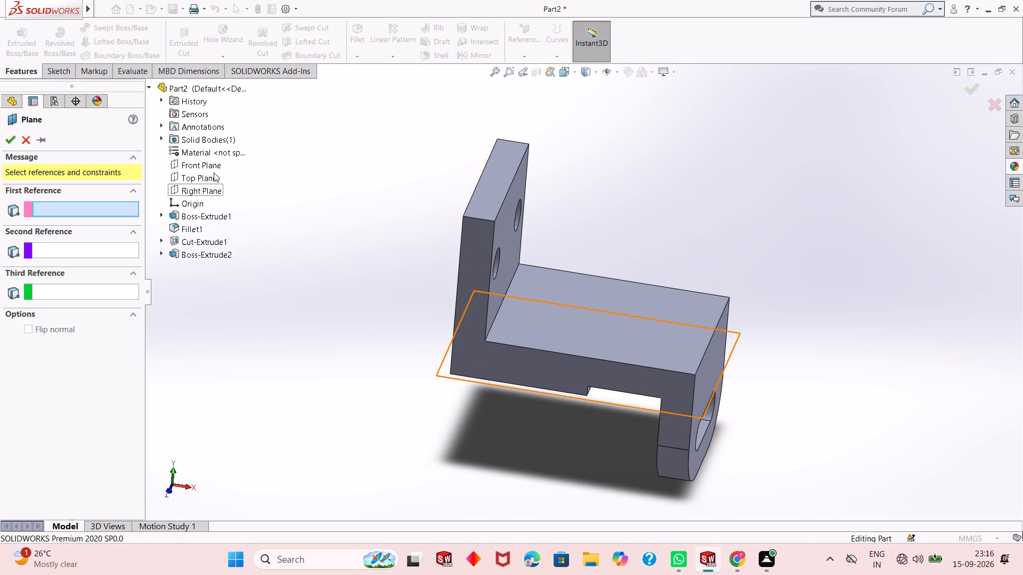
left_click(214, 158)
middle_click_drag(615, 286, 566, 250)
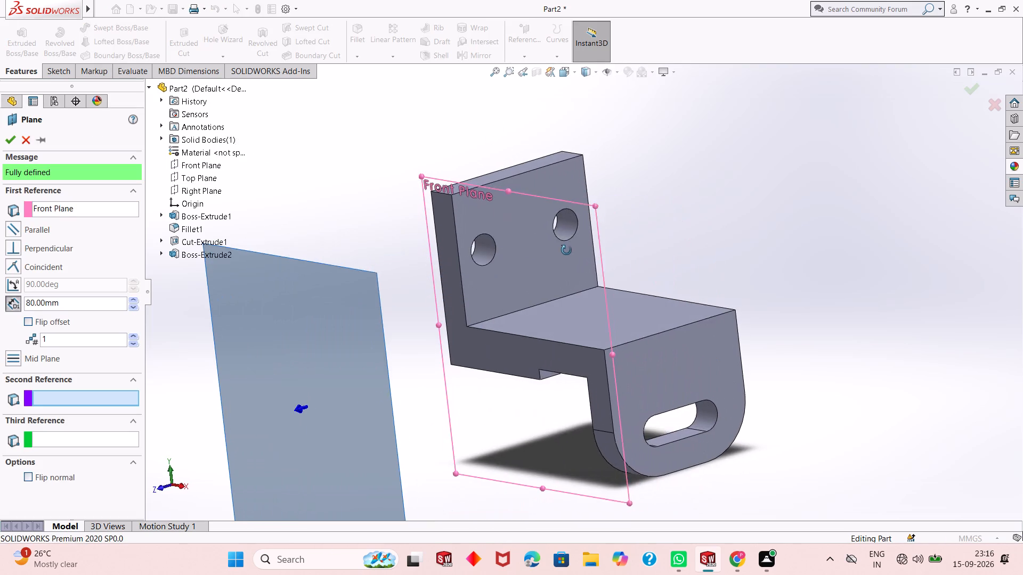
middle_click_drag(566, 250, 566, 269)
double_click(85, 301)
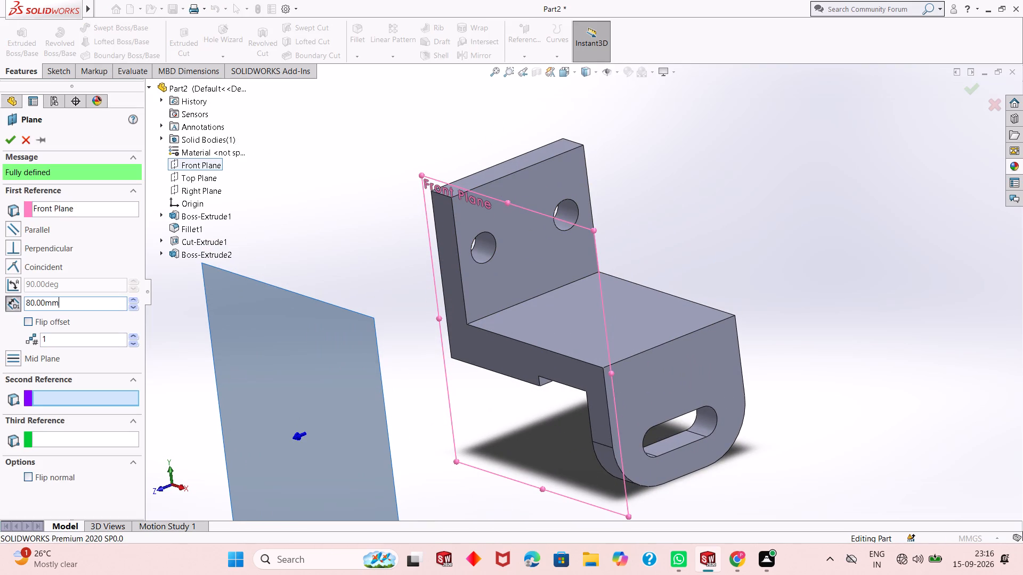
key("0")
key("Return")
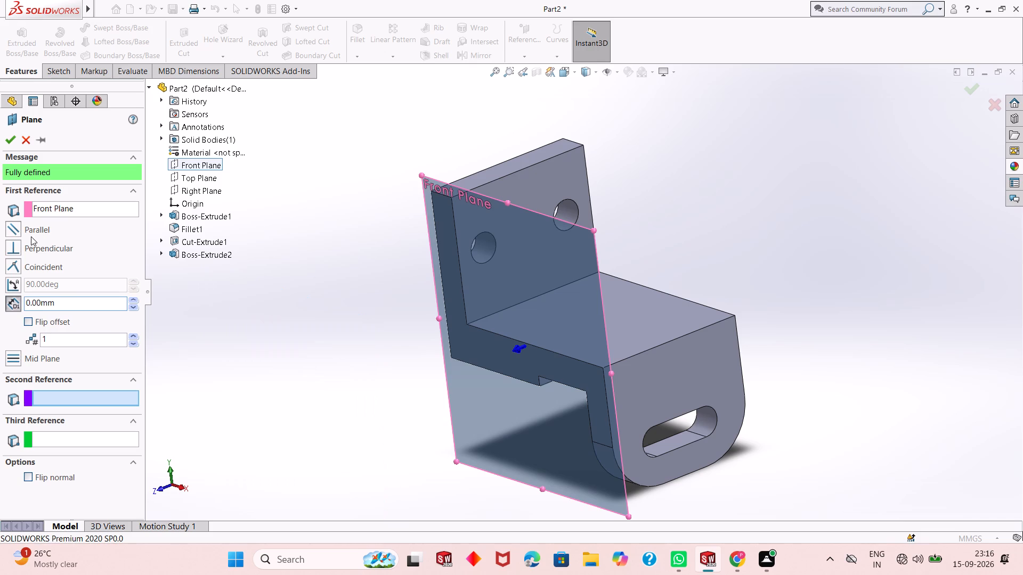
left_click(28, 320)
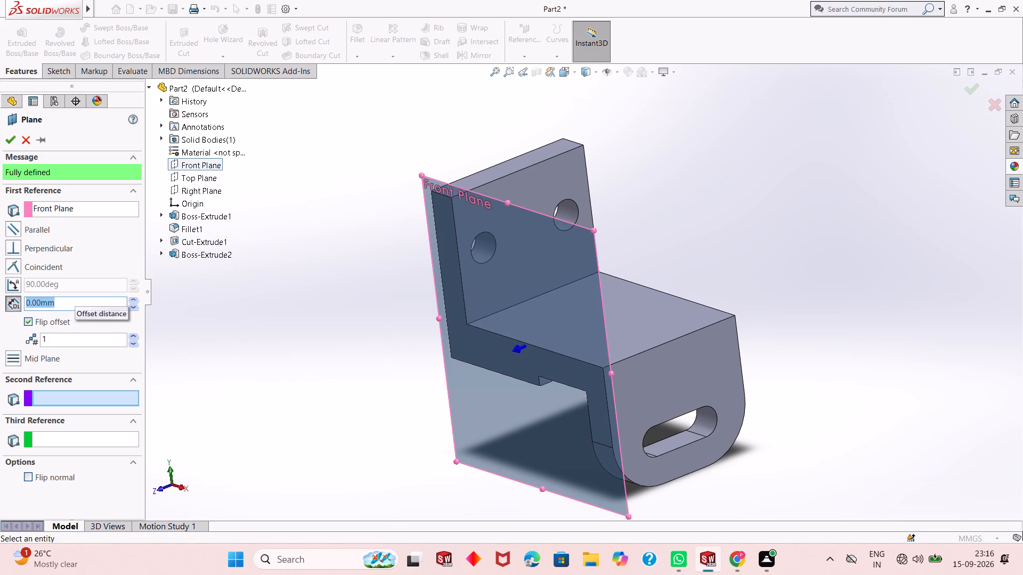
key("2")
key("4")
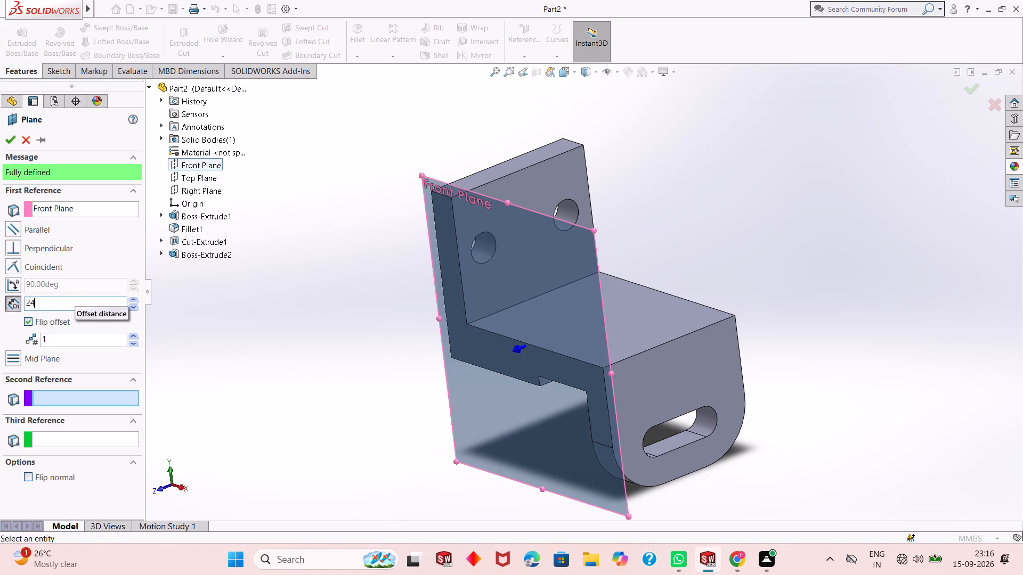
key("Return")
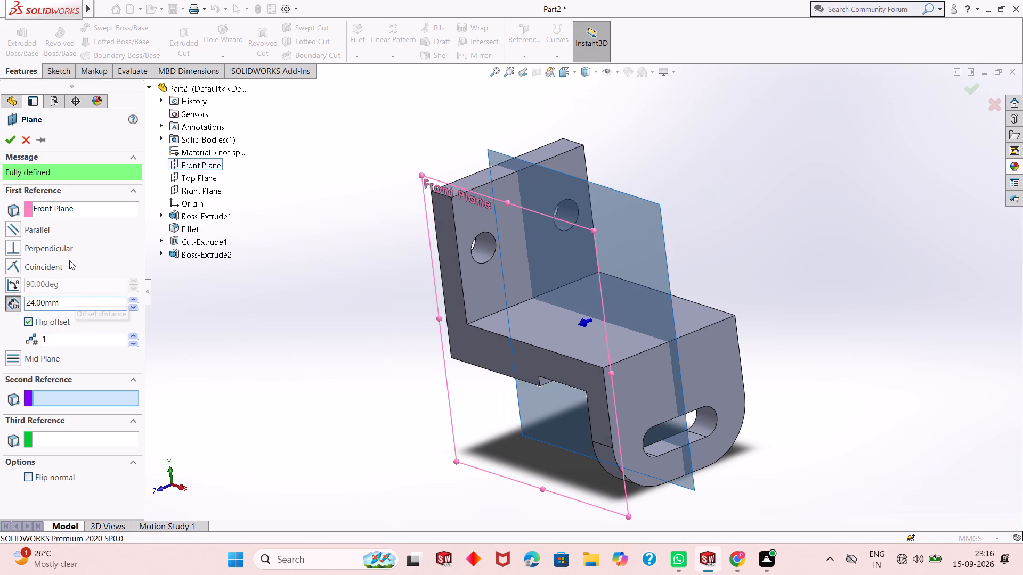
left_click(14, 143)
key("Escape")
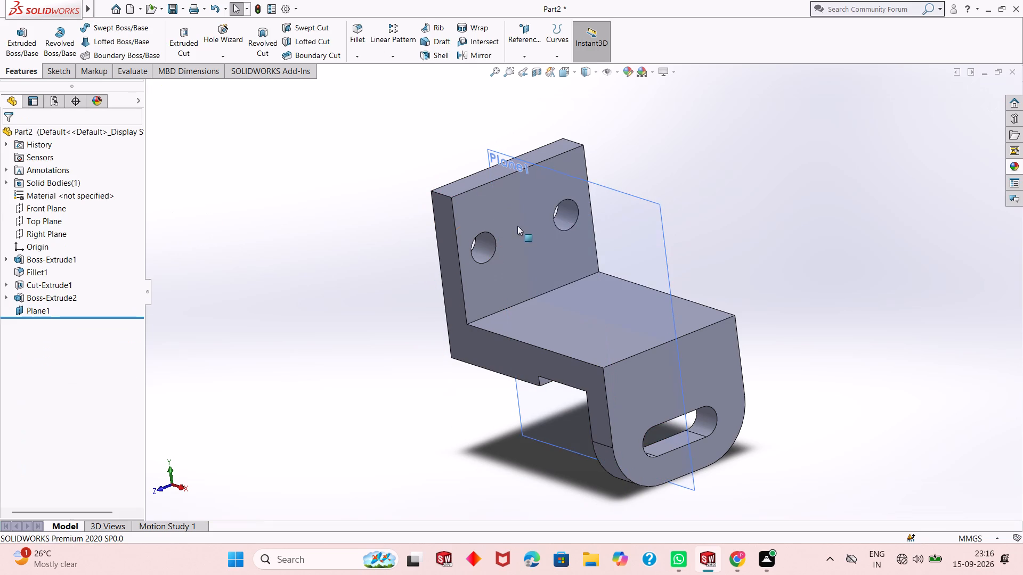
Start a sketch on the new offset plane and view it face-on.
left_click(639, 210)
left_click(689, 172)
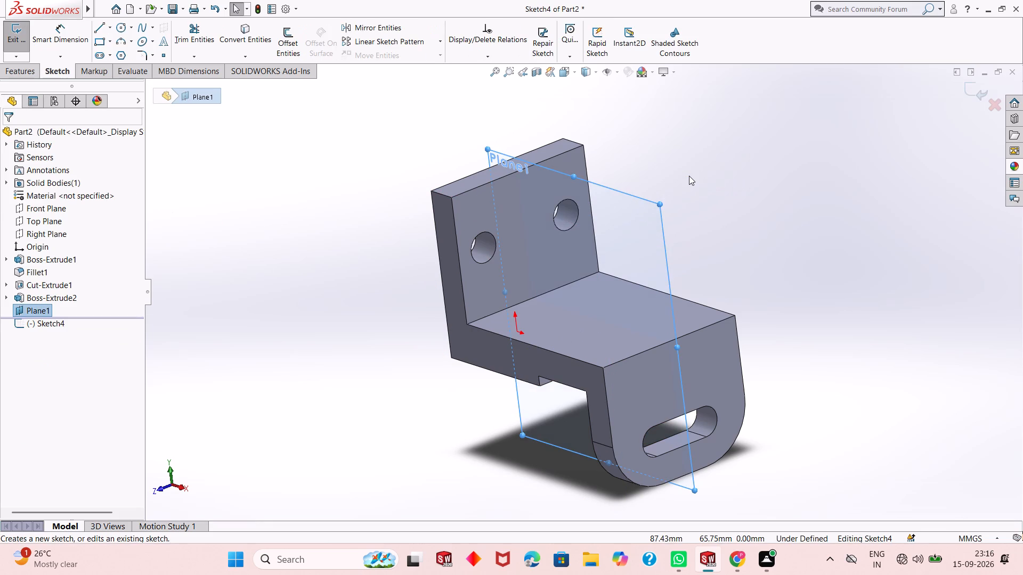
key("ctrl+8")
key("Escape")
scroll(689, 176, "up", 1)
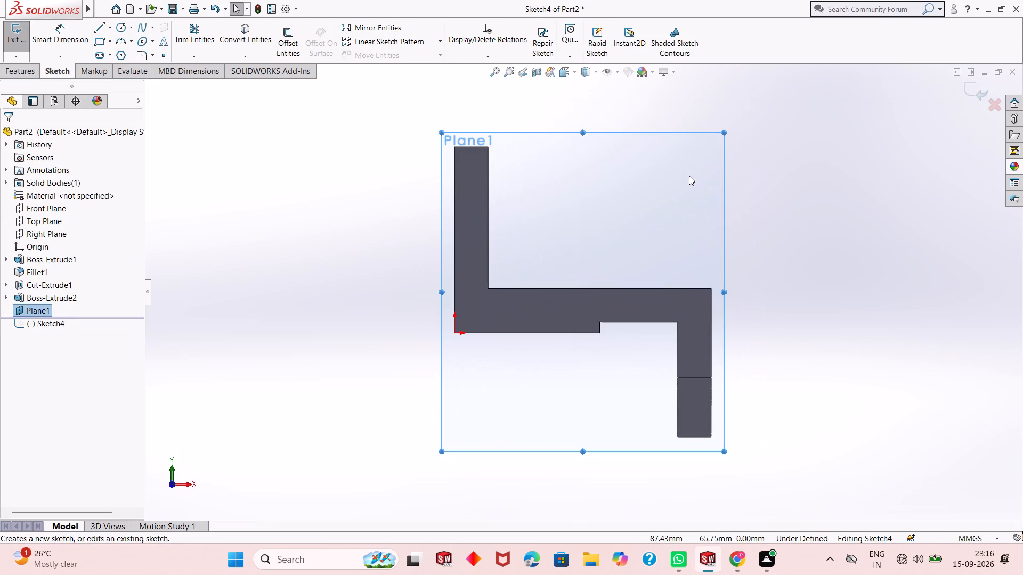
scroll(661, 171, "down", 1)
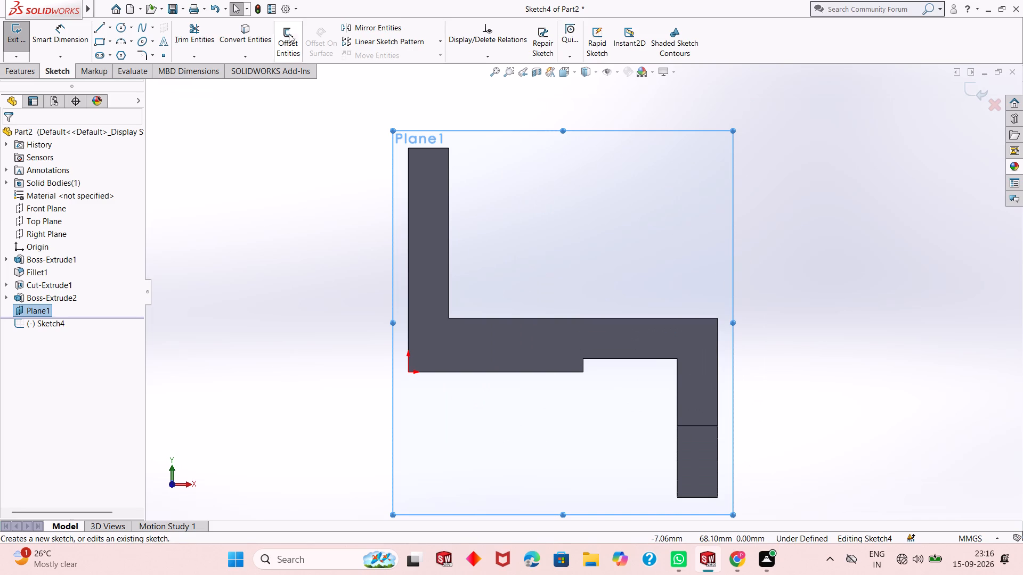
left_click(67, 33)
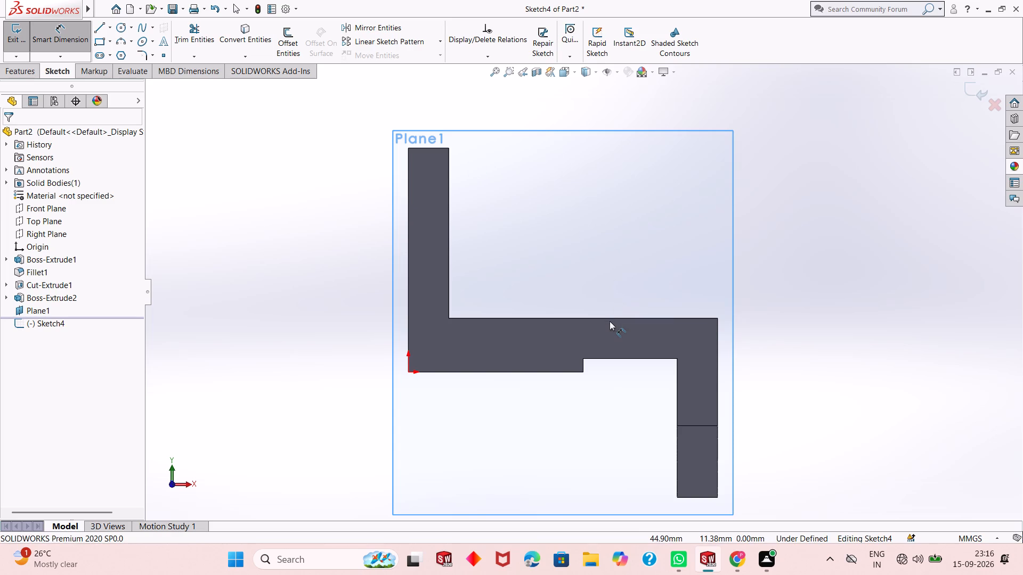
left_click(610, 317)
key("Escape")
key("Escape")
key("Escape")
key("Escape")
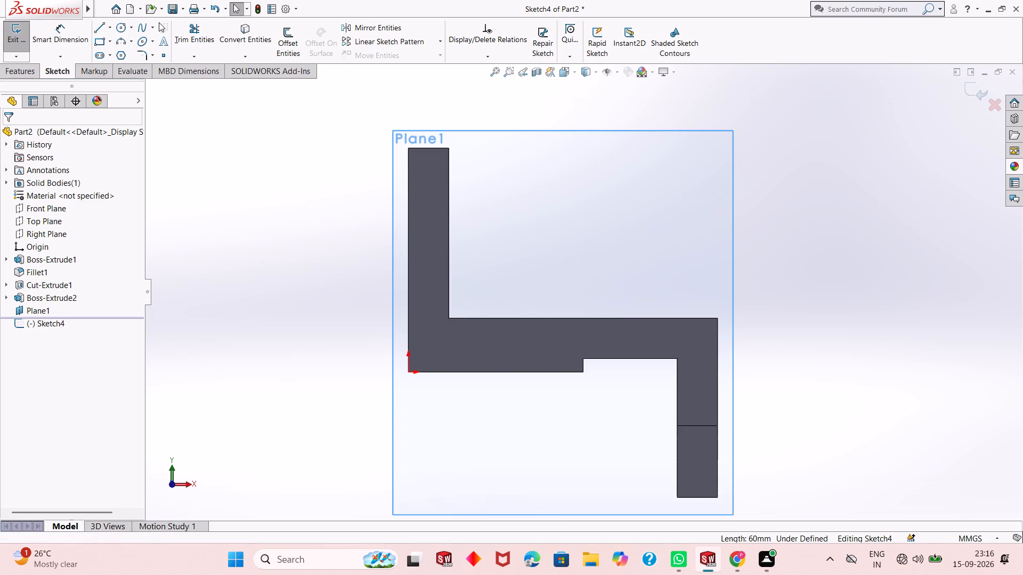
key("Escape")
Sketch two concentric circles, about 33 mm and 29 mm in diameter, above the body beside the upright plate.
left_click(120, 32)
left_click(569, 207)
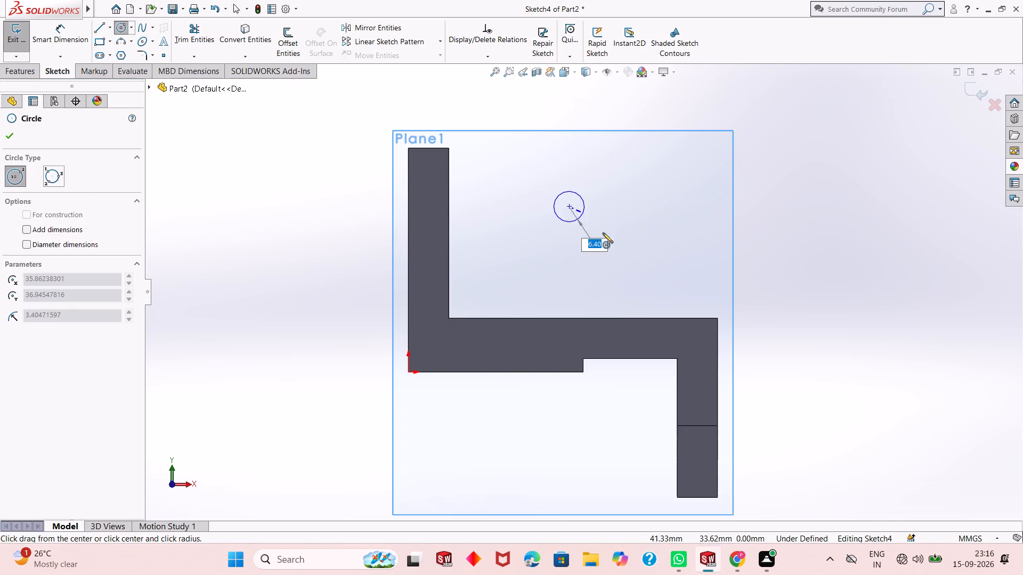
left_click(622, 258)
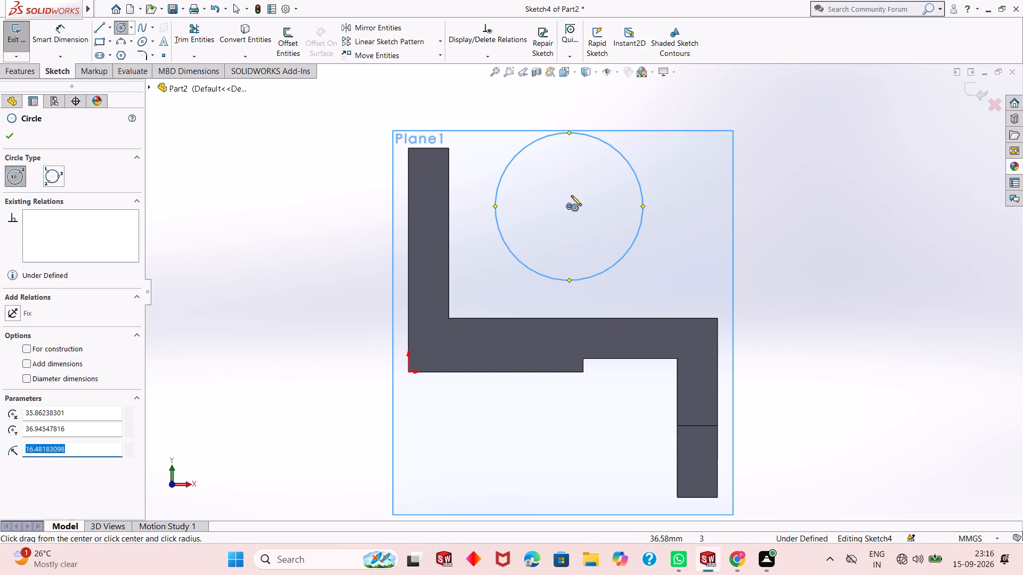
left_click(569, 206)
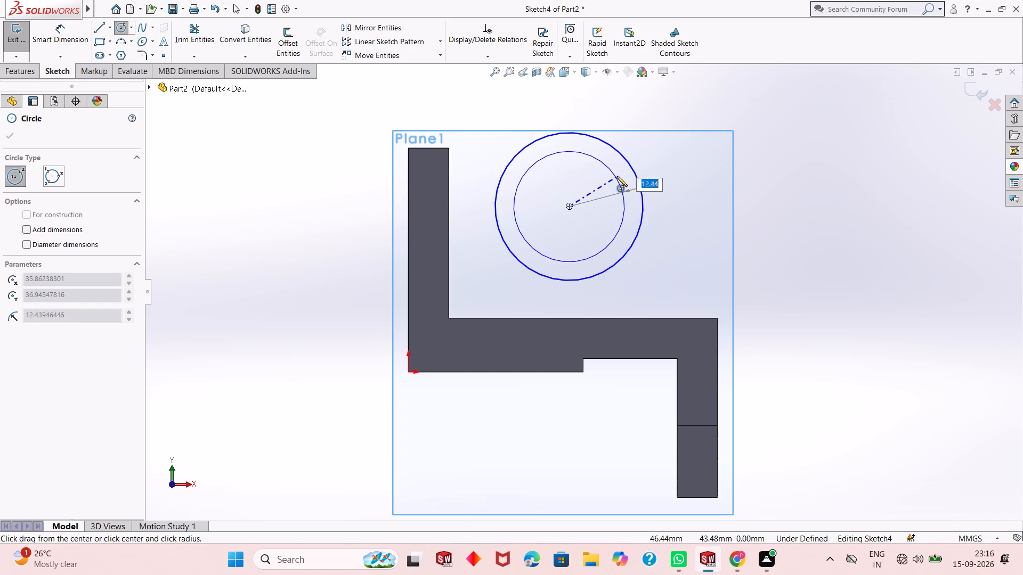
left_click(623, 171)
key("Escape")
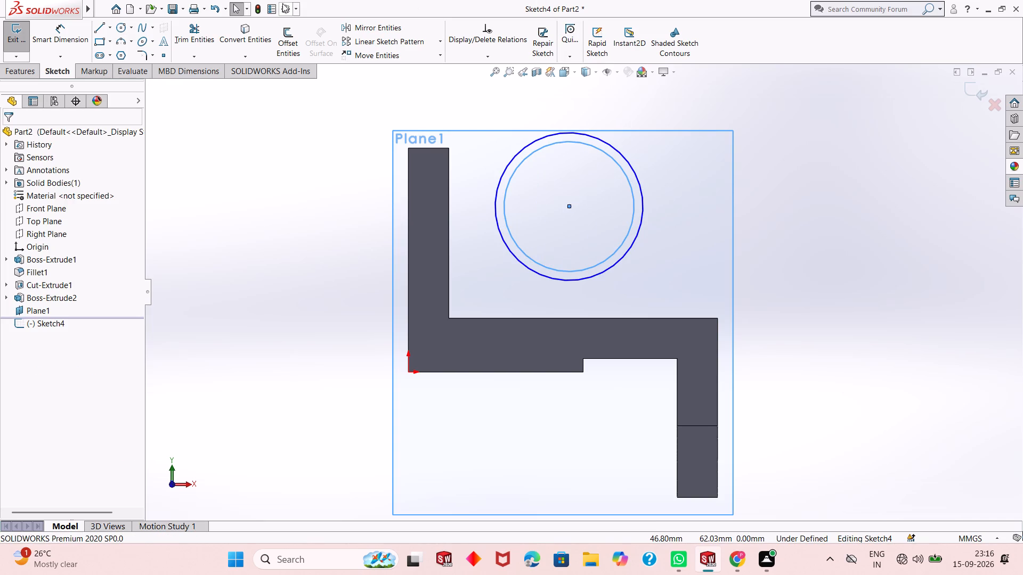
Dimension the outer circle's diameter as 24 mm.
left_click(54, 20)
left_click(54, 33)
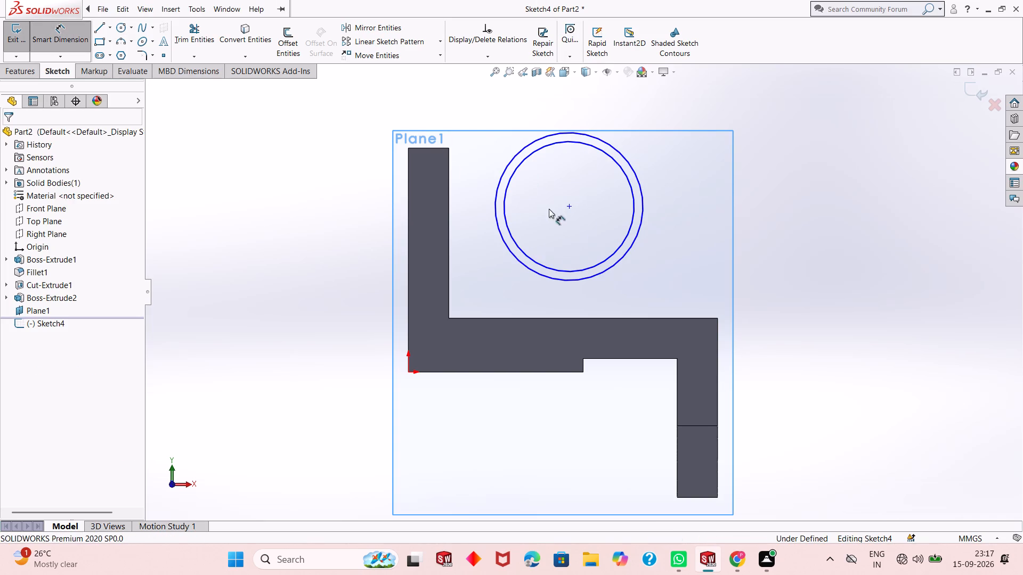
left_click(624, 153)
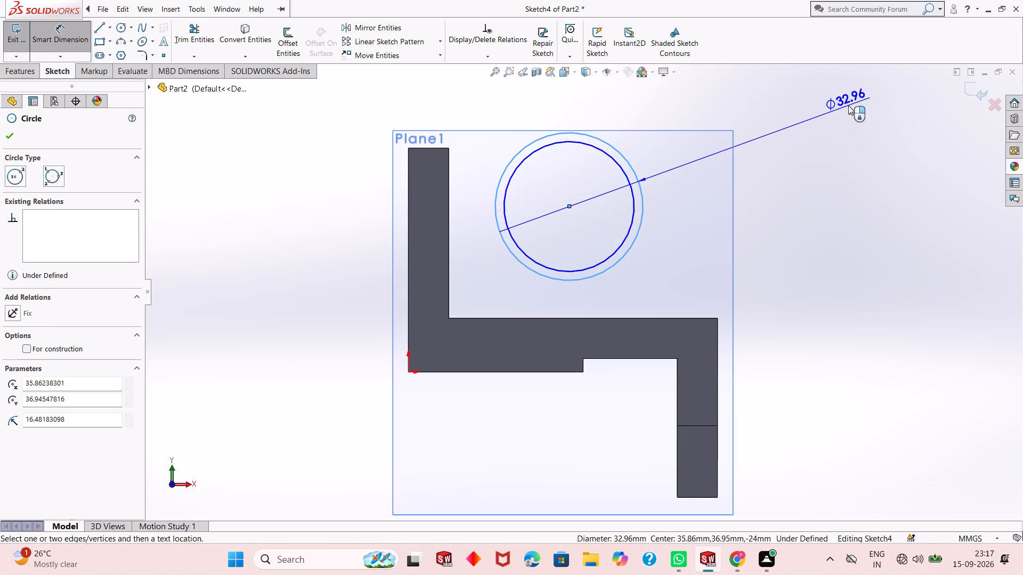
left_click(848, 105)
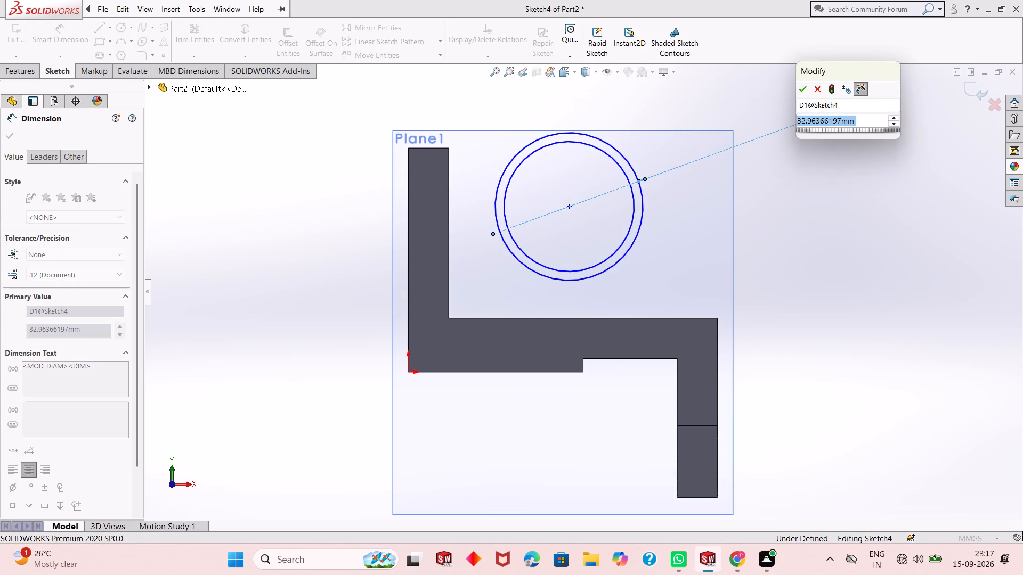
type("24")
key("Return")
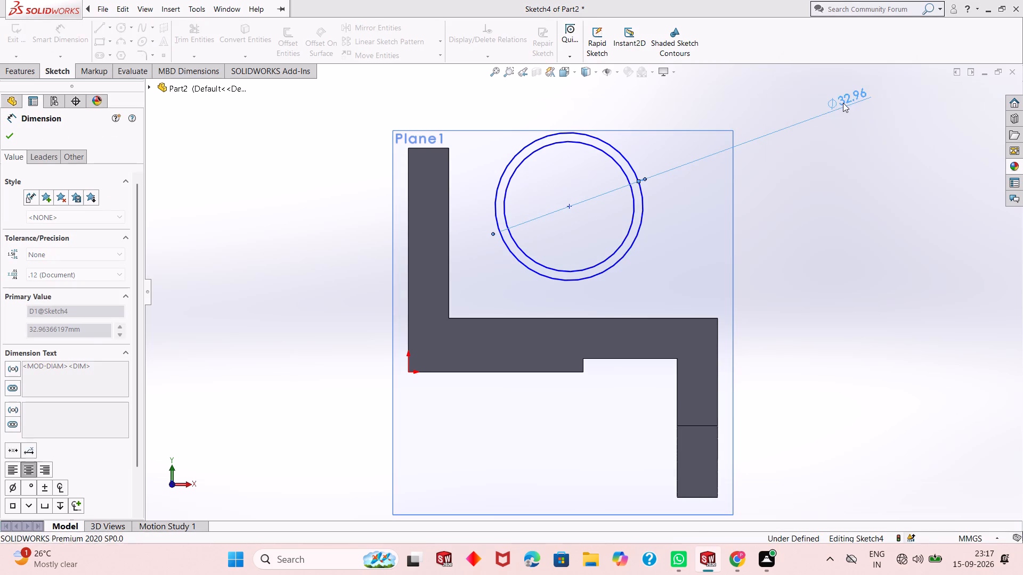
Dimension the other concentric circle's diameter as 16 mm.
scroll(550, 225, "down", 3)
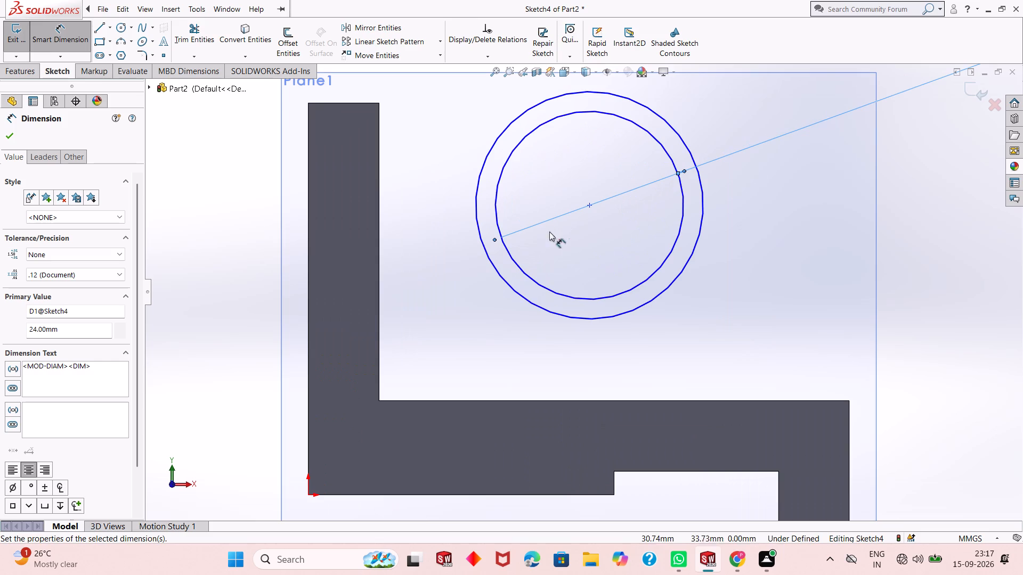
left_click(519, 293)
left_click(929, 253)
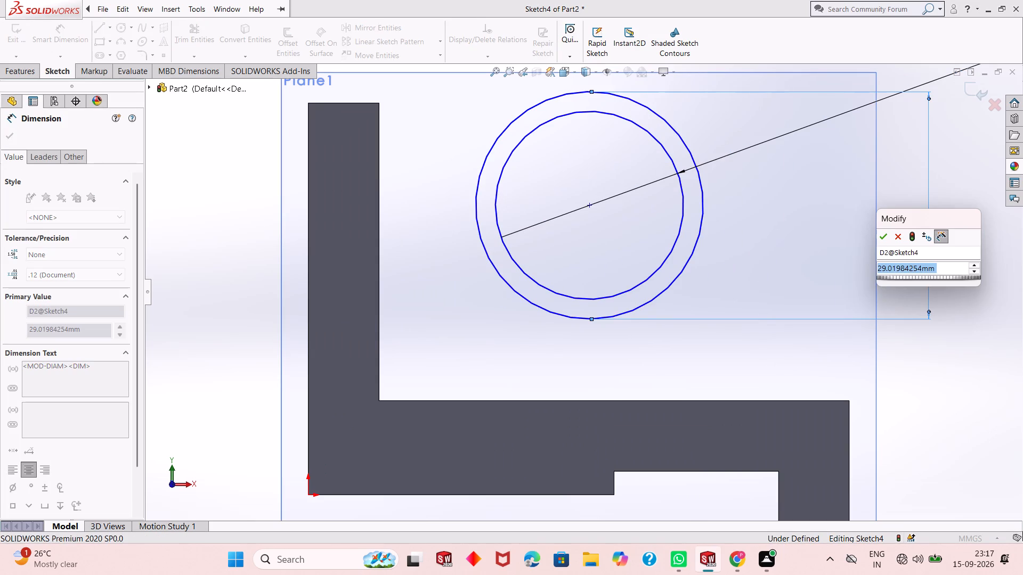
key("7")
key("BackSpace")
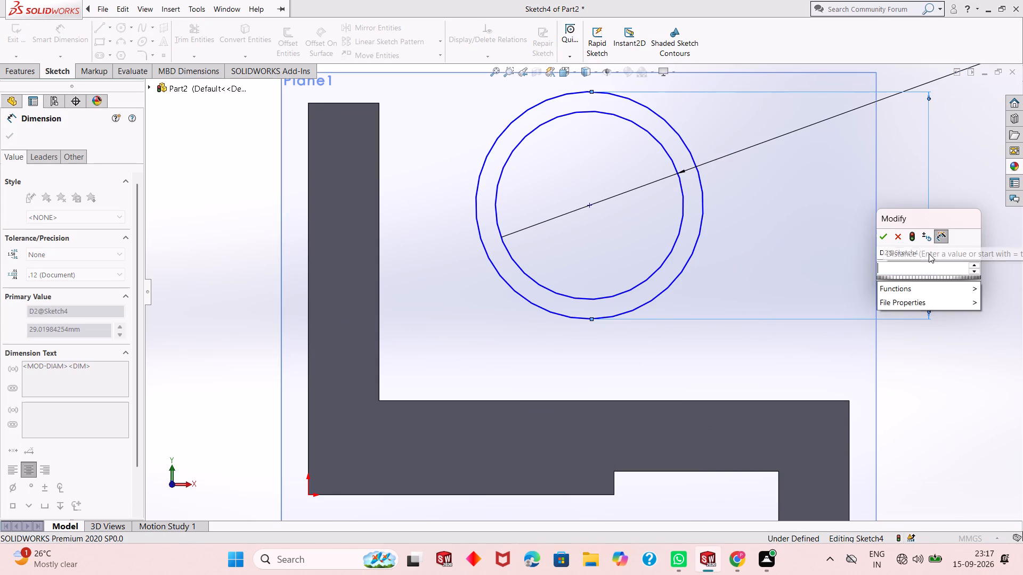
type("16")
key("Return")
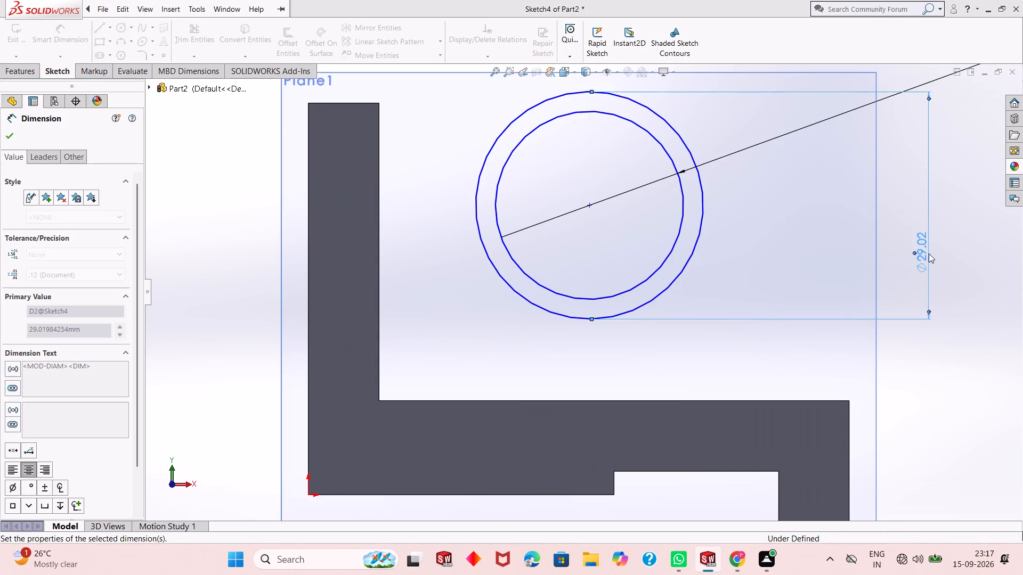
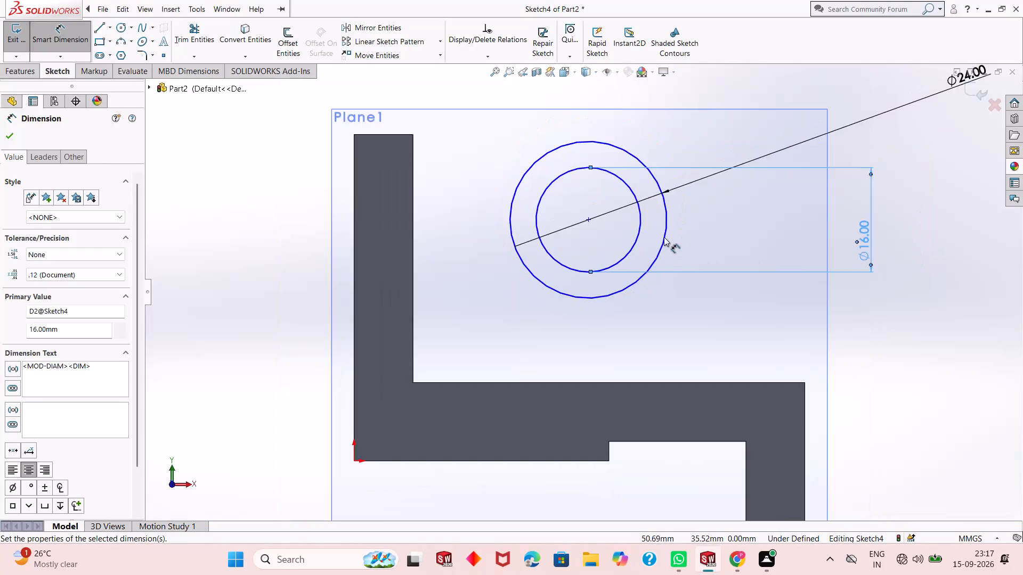
Dimension the height of the circles' centre above the body's top edge as 20 mm.
scroll(618, 266, "up", 2)
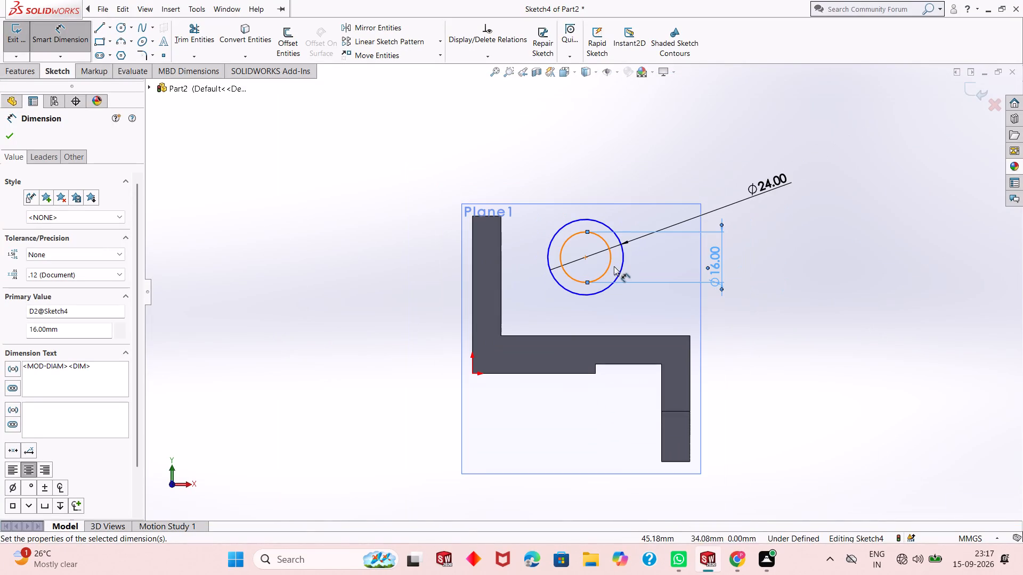
left_click(585, 259)
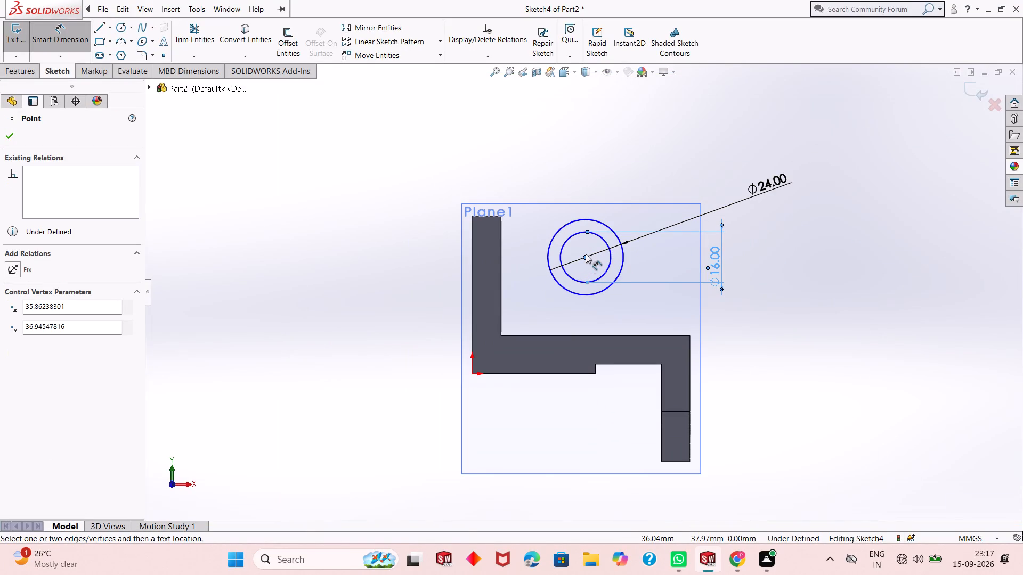
left_click(600, 336)
left_click(833, 328)
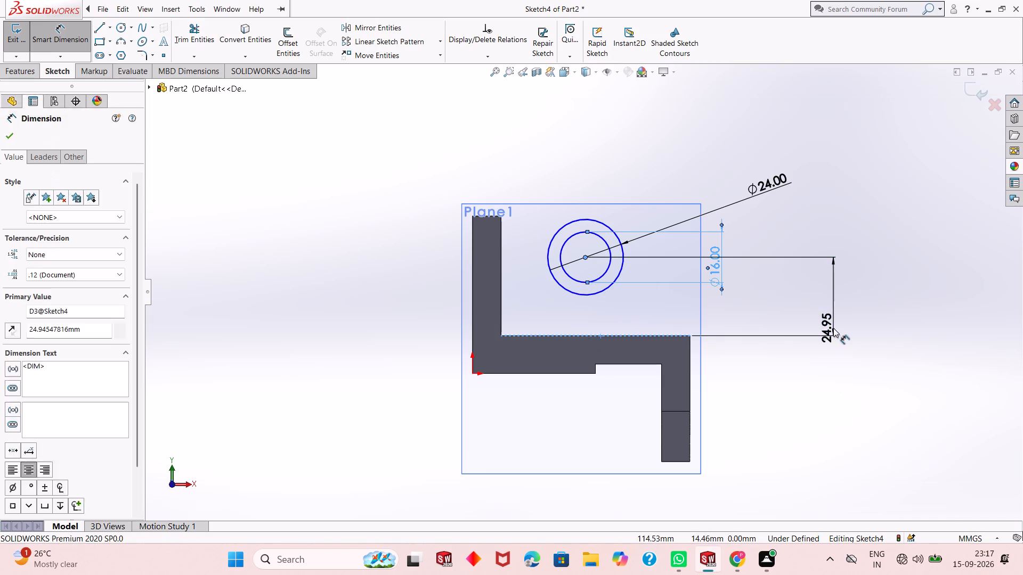
type("20")
key("Return")
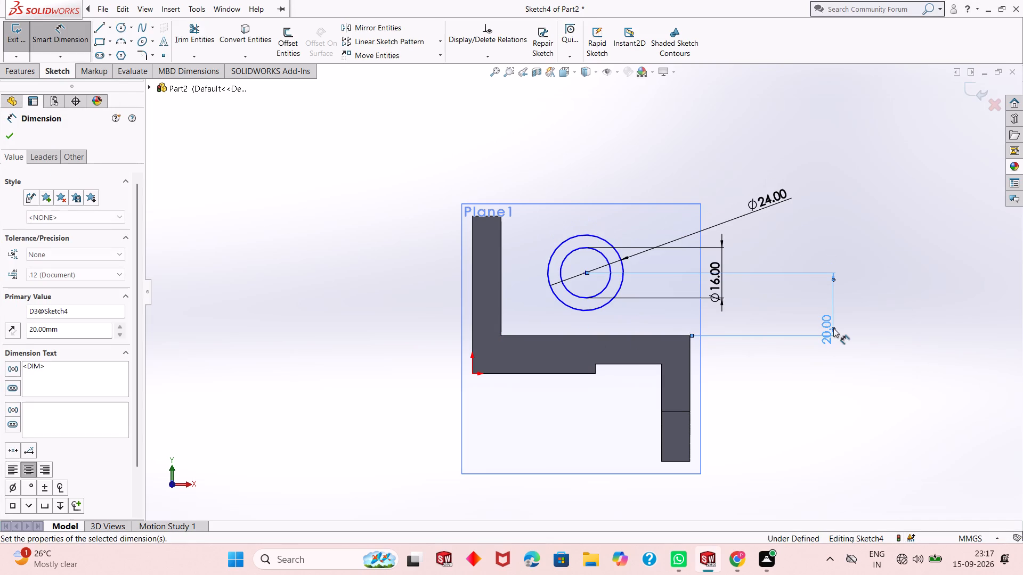
Dimension the horizontal distance from the upright plate's inner top corner to the circles' centre as 30 mm.
left_click(582, 275)
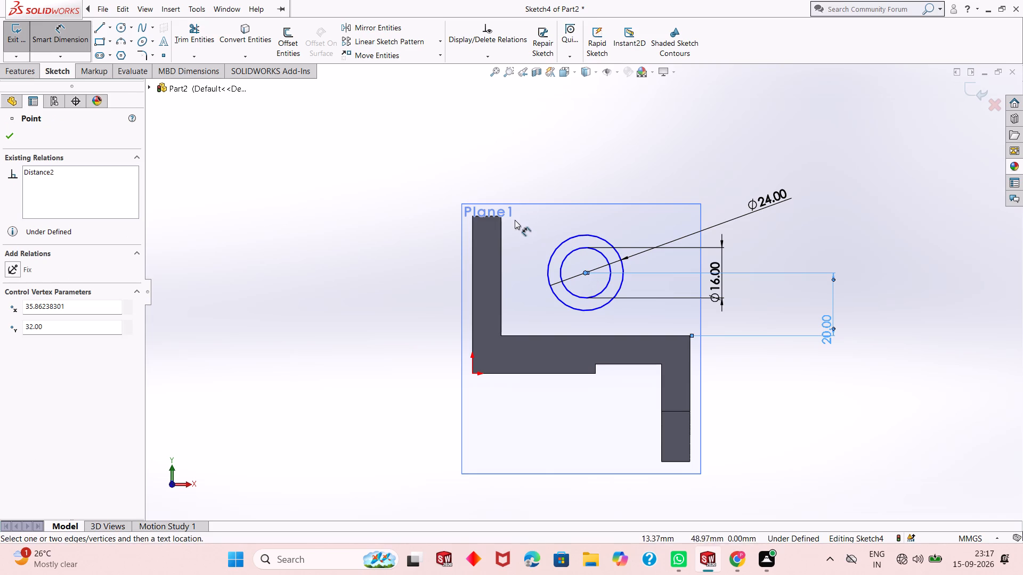
left_click(500, 216)
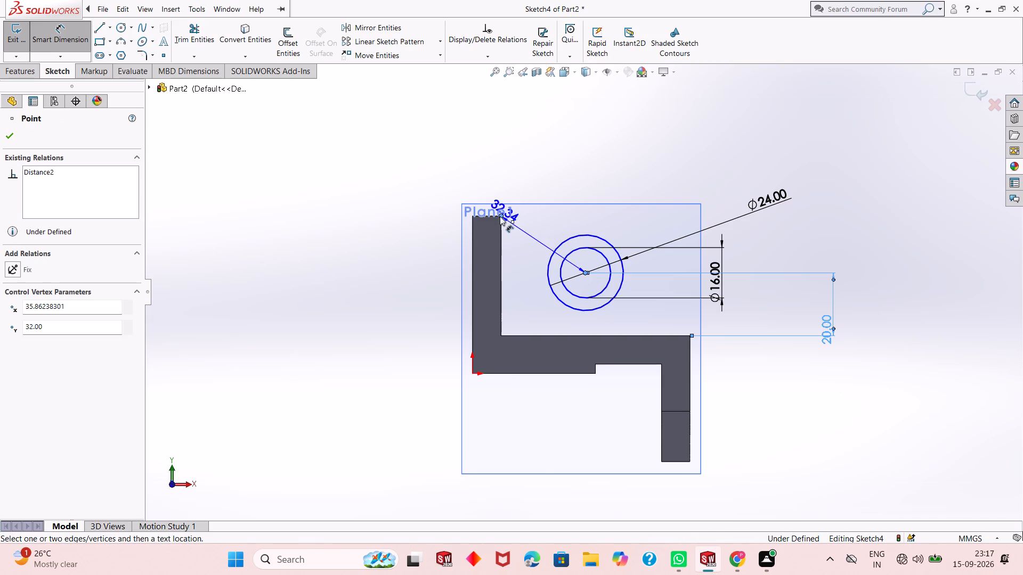
left_click(513, 118)
type("30")
key("Return")
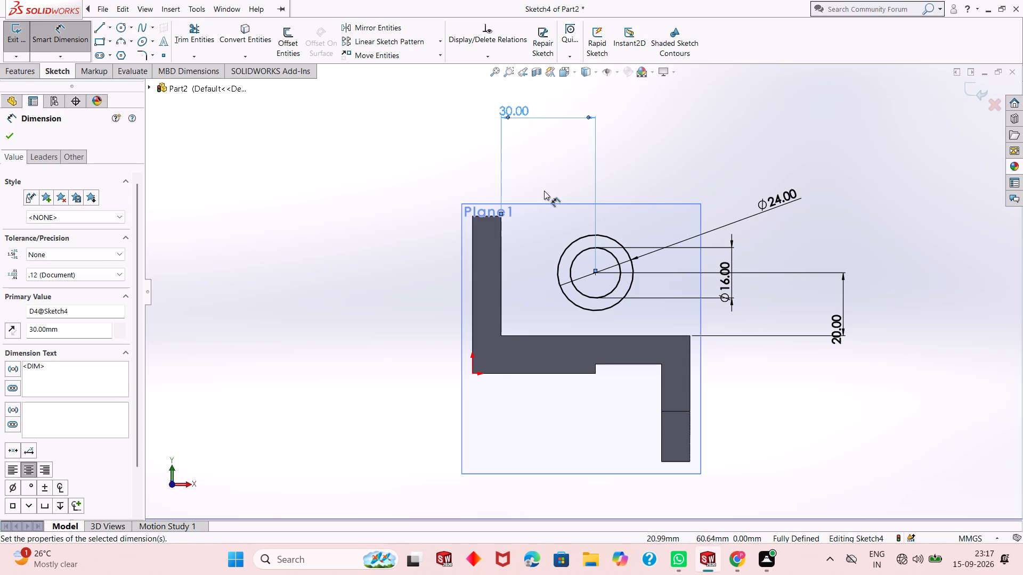
key("Escape")
right_click(692, 119)
key("Escape")
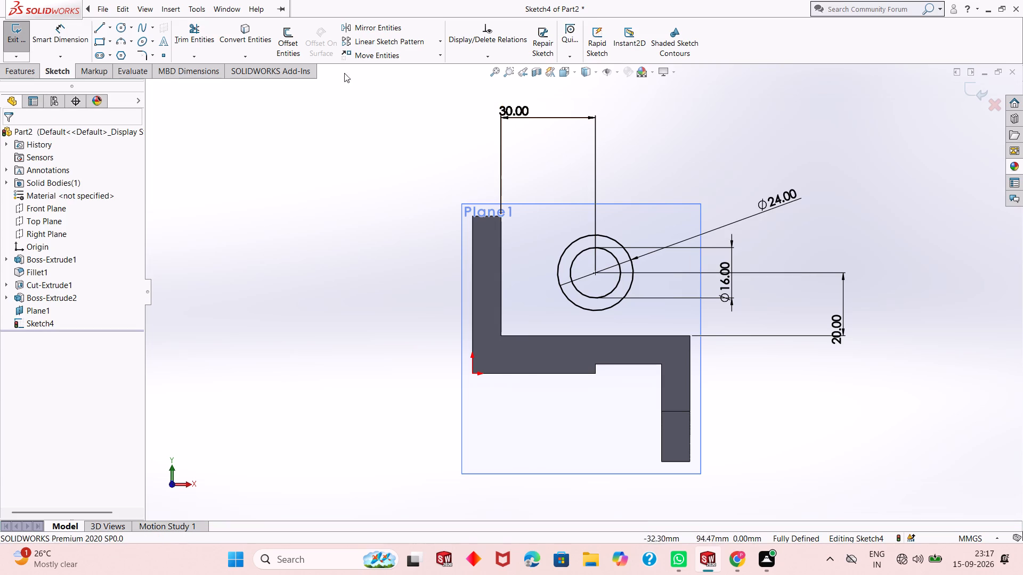
key("Escape")
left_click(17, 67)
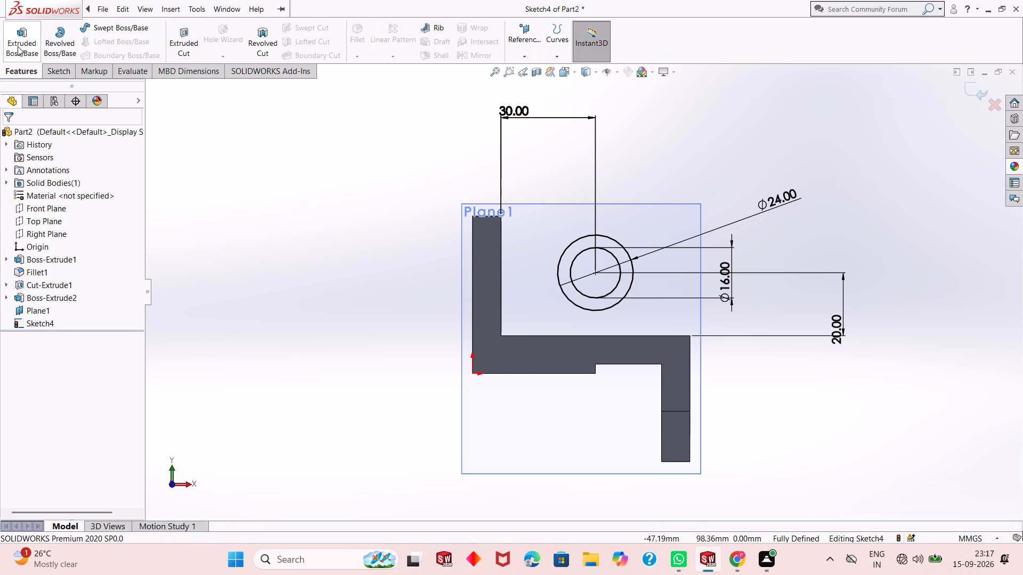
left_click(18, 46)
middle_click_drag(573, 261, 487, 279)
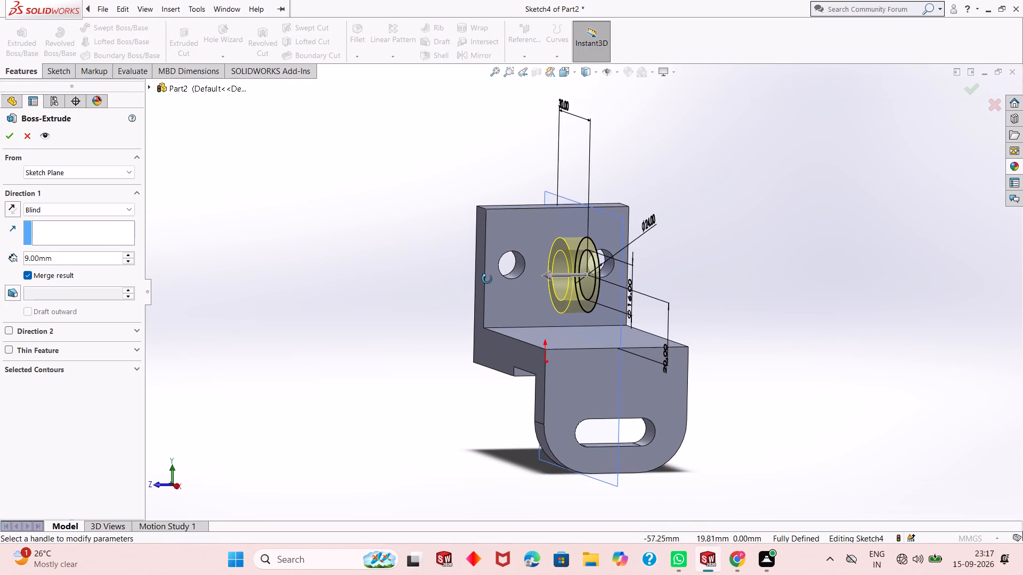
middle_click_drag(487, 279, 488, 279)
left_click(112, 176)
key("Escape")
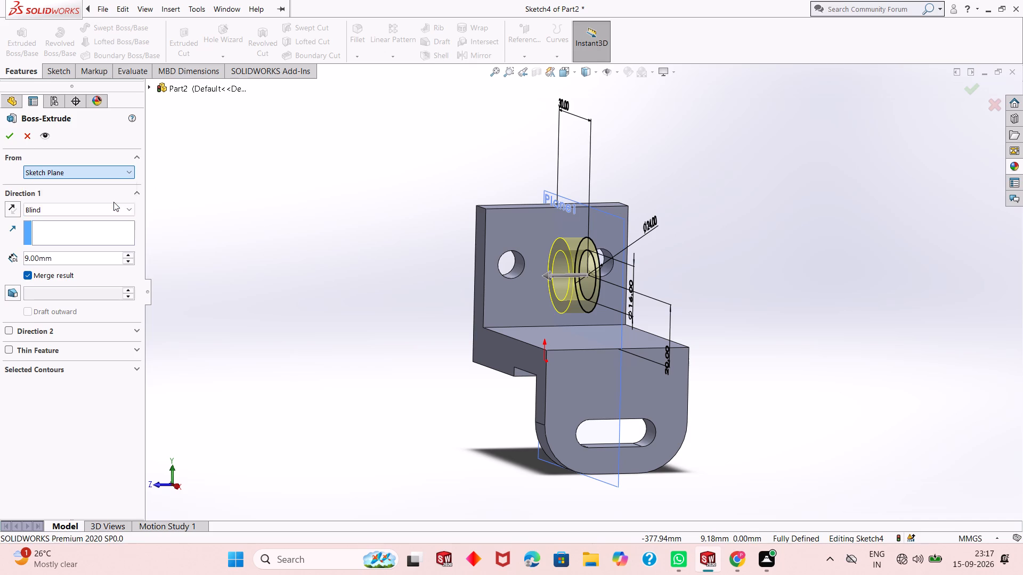
Extrude the concentric-circle sketch as a boss with the Mid Plane end condition and a depth of 18 mm.
left_click(19, 43)
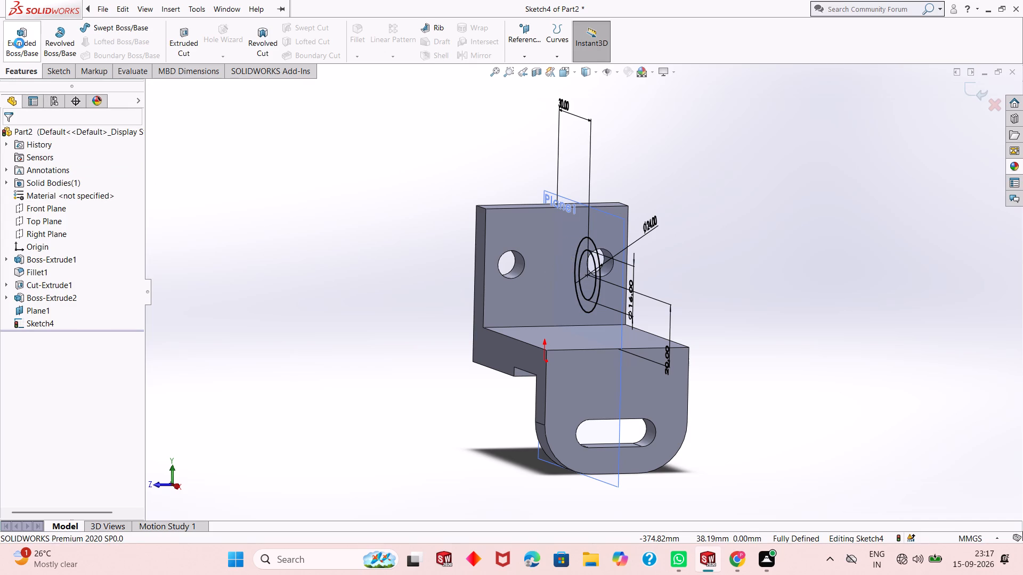
left_click(101, 209)
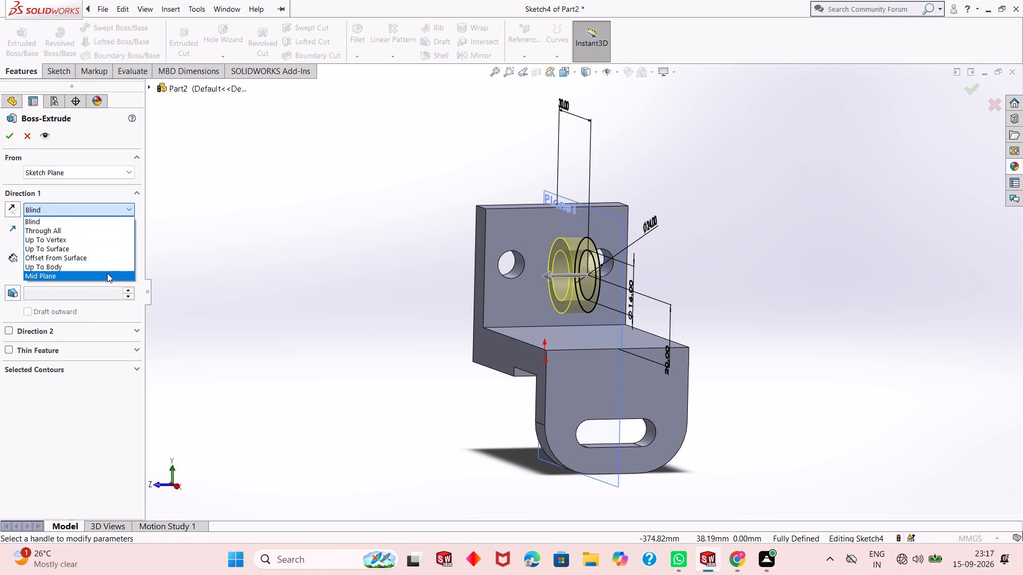
left_click(107, 274)
double_click(71, 249)
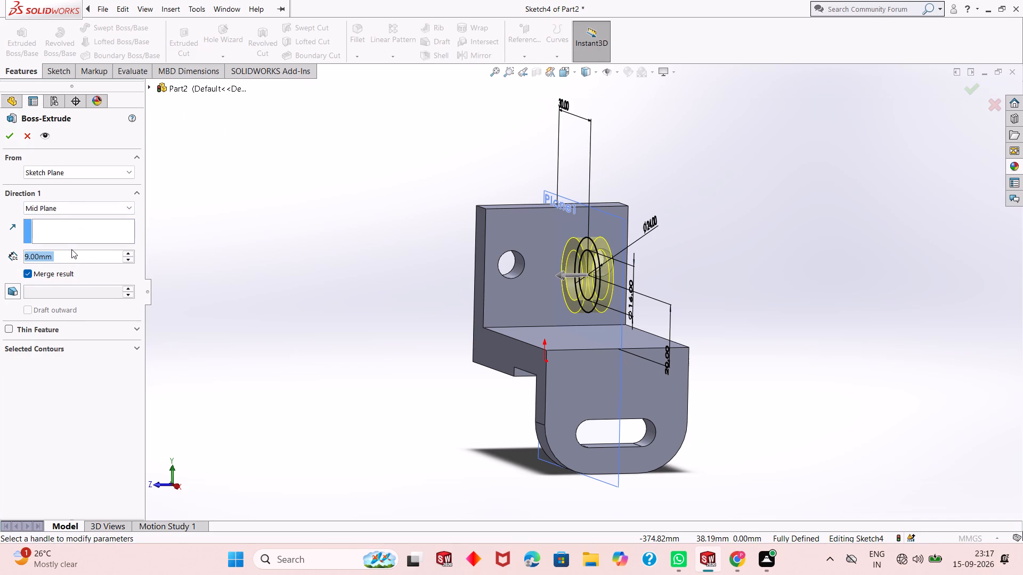
left_click(72, 256)
double_click(72, 256)
double_click(72, 256)
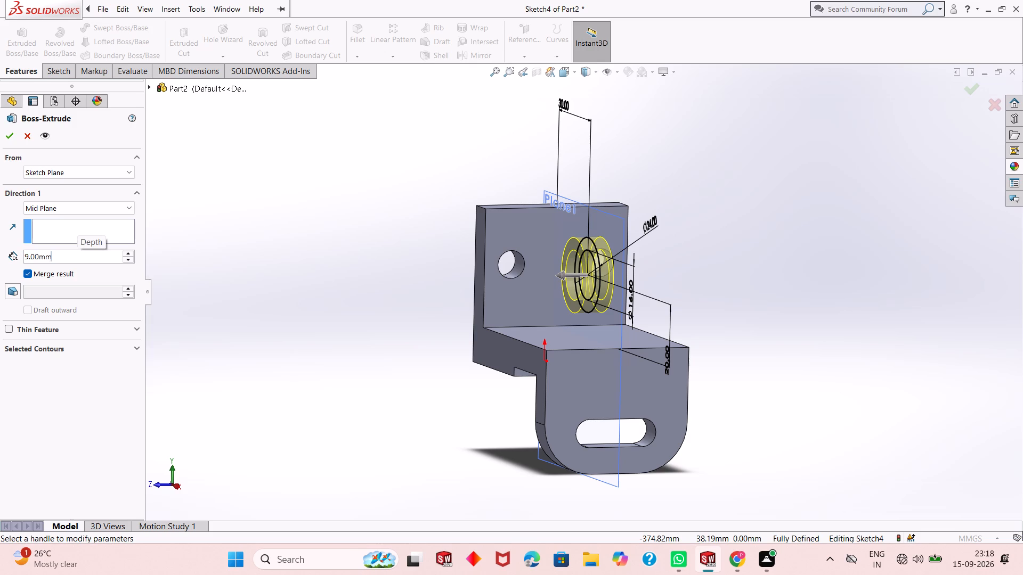
type("18")
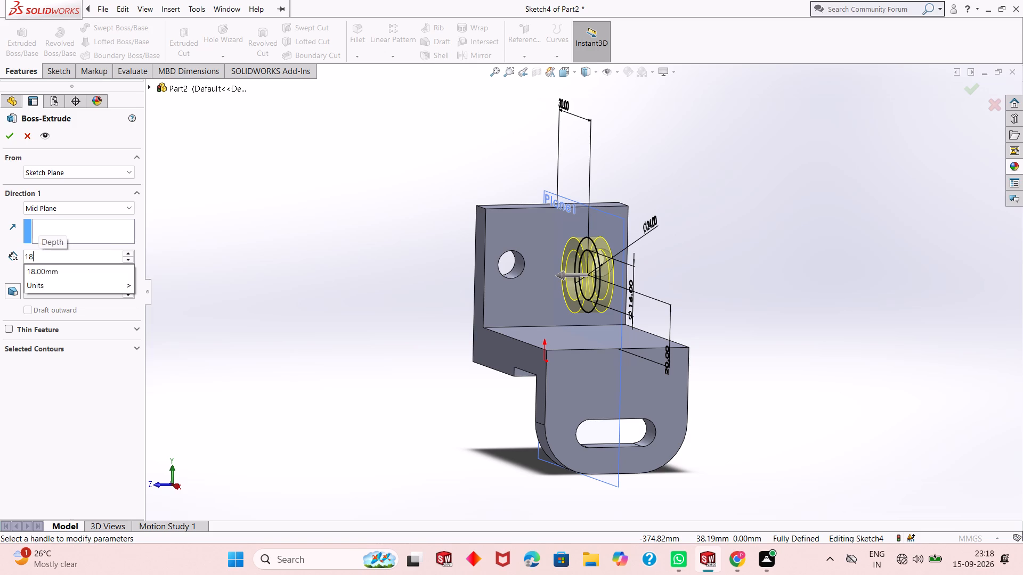
key("Return")
left_click(7, 138)
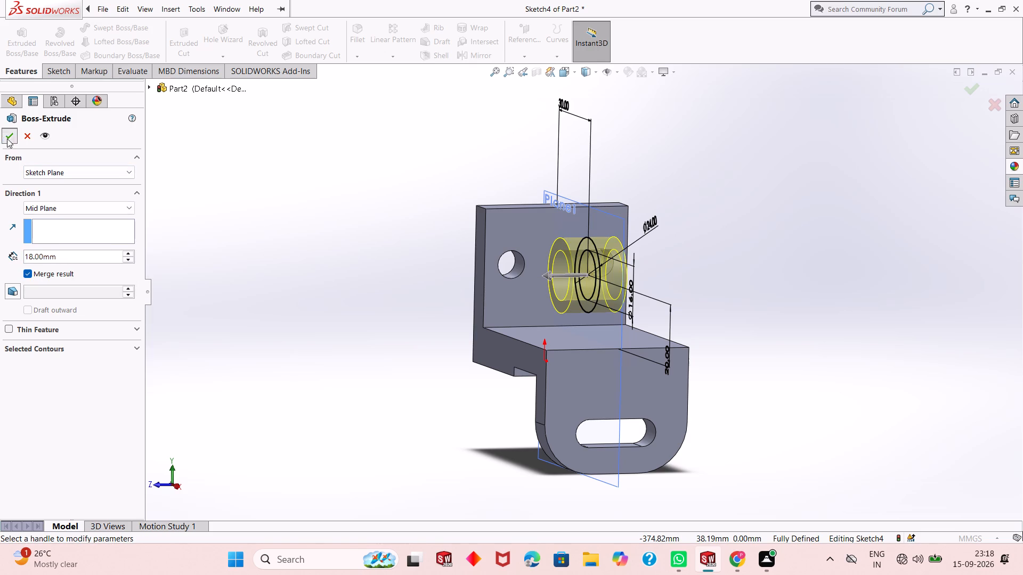
Examine the hollow cylinder's position relative to the upright plate, its holes and the body from several angles.
middle_click_drag(581, 280, 628, 287)
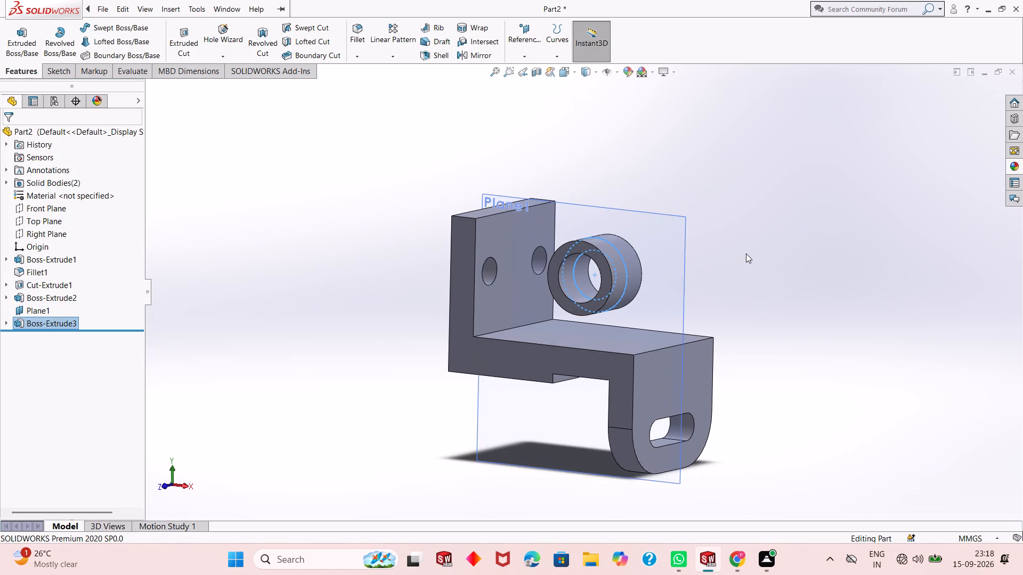
left_click(746, 253)
middle_click_drag(627, 242, 638, 262)
scroll(627, 242, "up", 1)
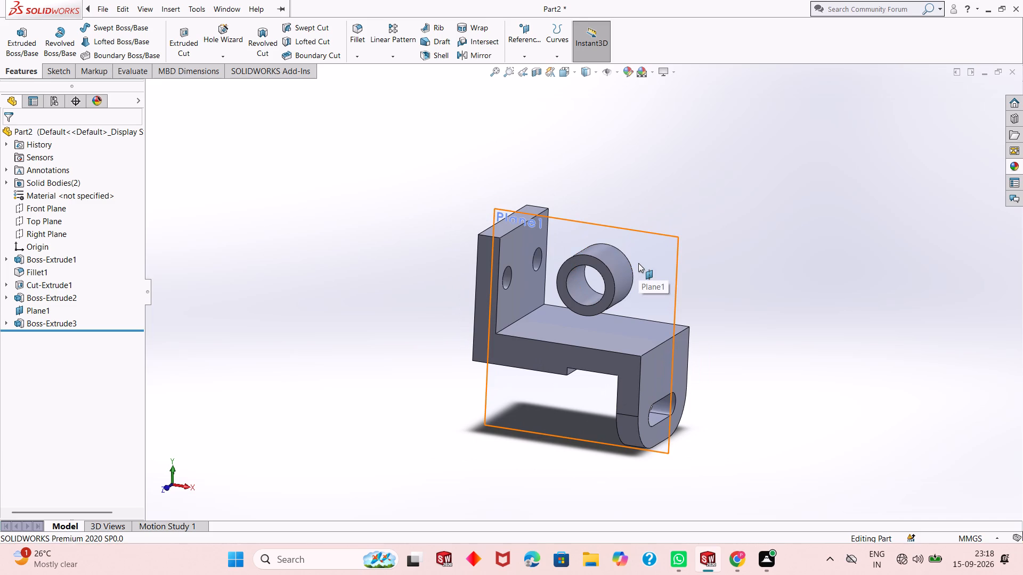
scroll(638, 264, "down", 1)
scroll(570, 289, "down", 6)
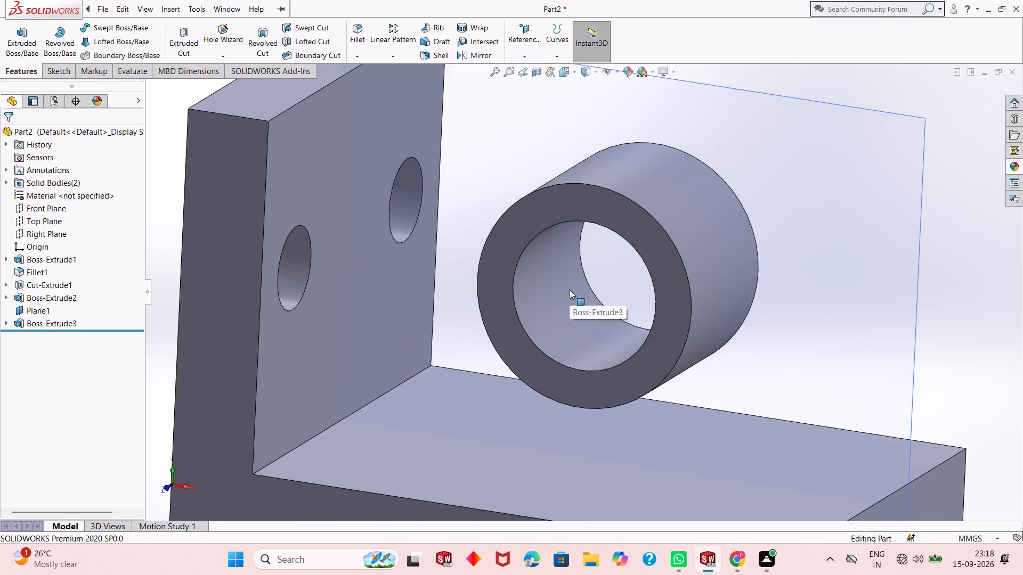
scroll(570, 290, "up", 4)
middle_click_drag(642, 268, 639, 273)
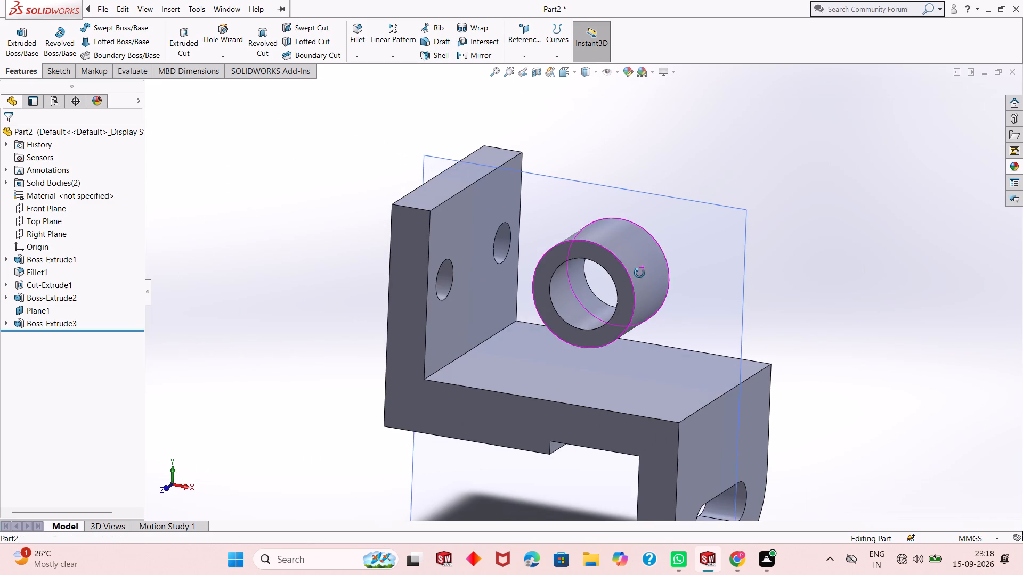
middle_click_drag(639, 273, 601, 297)
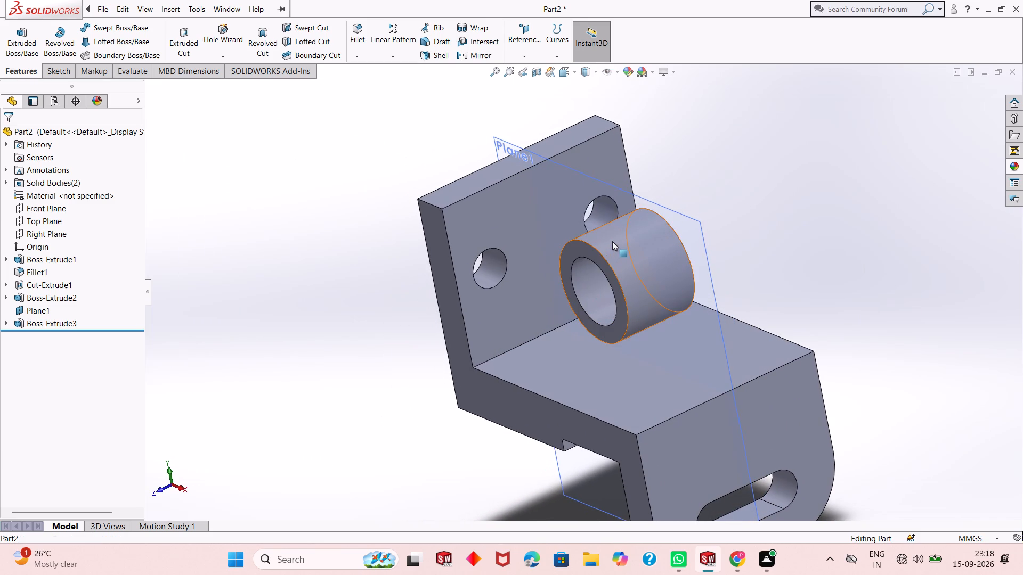
scroll(612, 241, "up", 2)
scroll(612, 241, "down", 5)
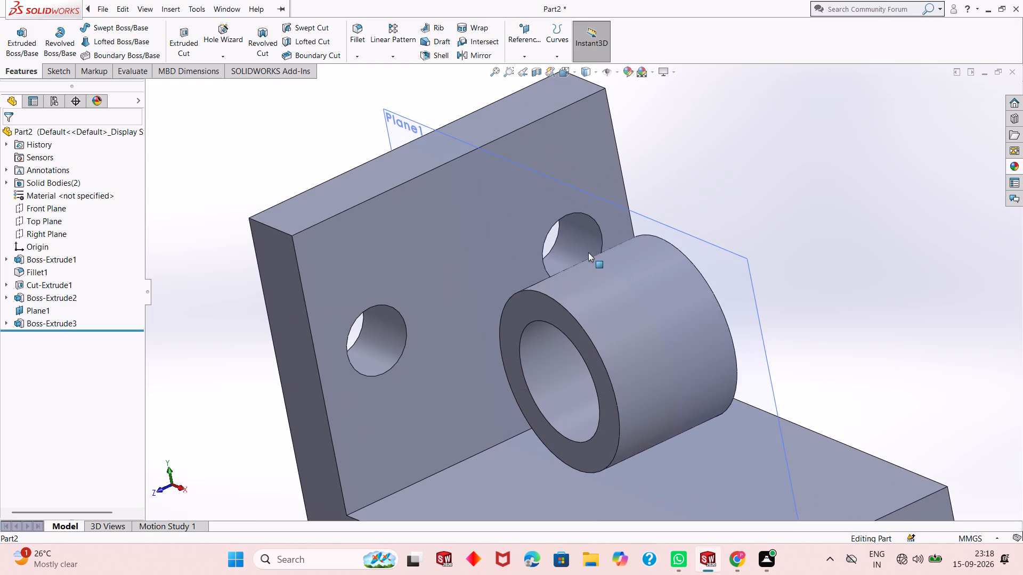
scroll(586, 253, "down", 6)
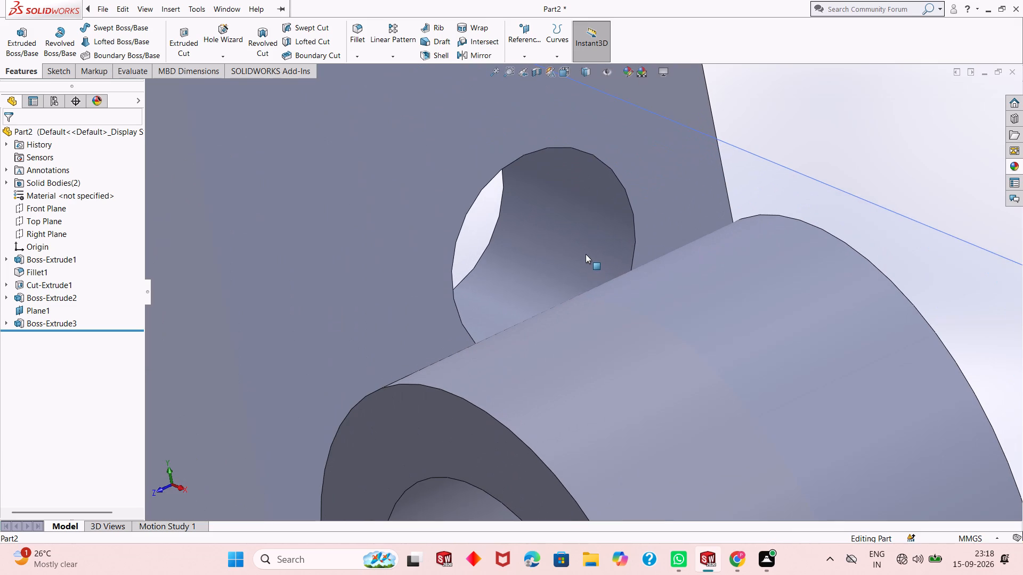
scroll(586, 254, "down", 2)
middle_click_drag(586, 254, 648, 240)
middle_click_drag(648, 240, 631, 228)
scroll(627, 230, "up", 7)
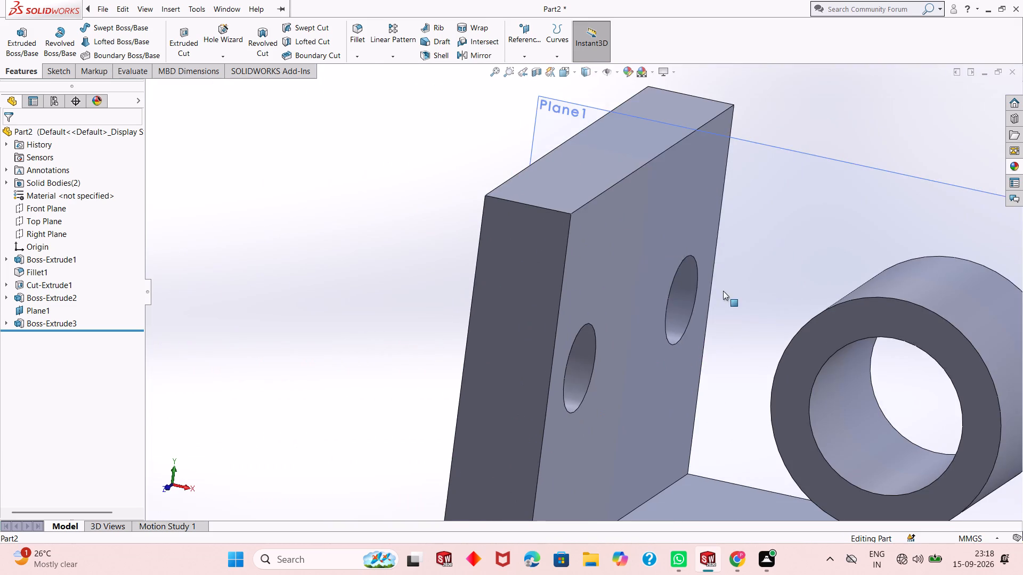
middle_click_drag(723, 291, 637, 287)
scroll(636, 281, "down", 3)
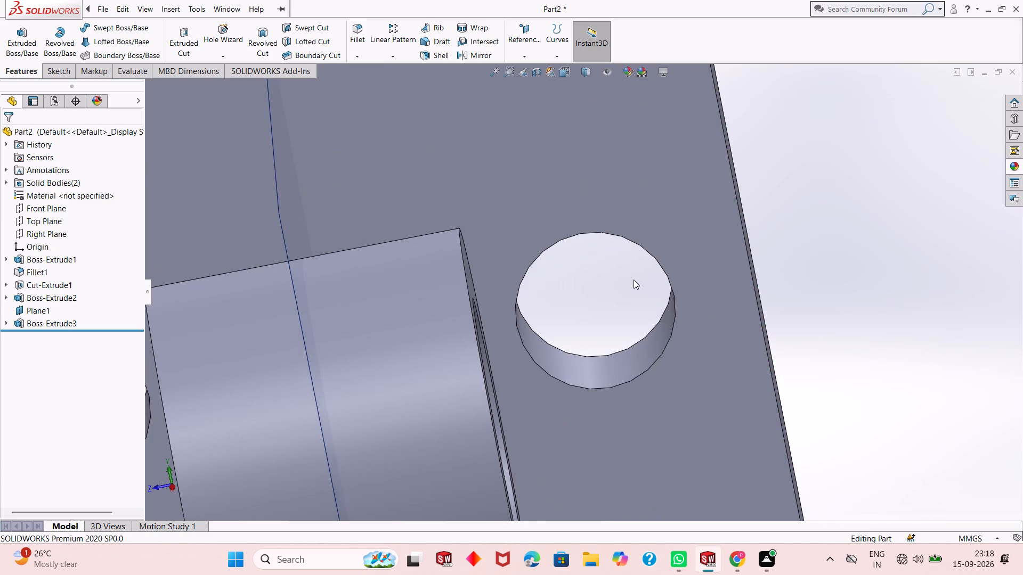
scroll(634, 280, "up", 7)
scroll(583, 280, "up", 1)
middle_click_drag(583, 280, 644, 247)
scroll(644, 247, "down", 2)
scroll(644, 281, "up", 2)
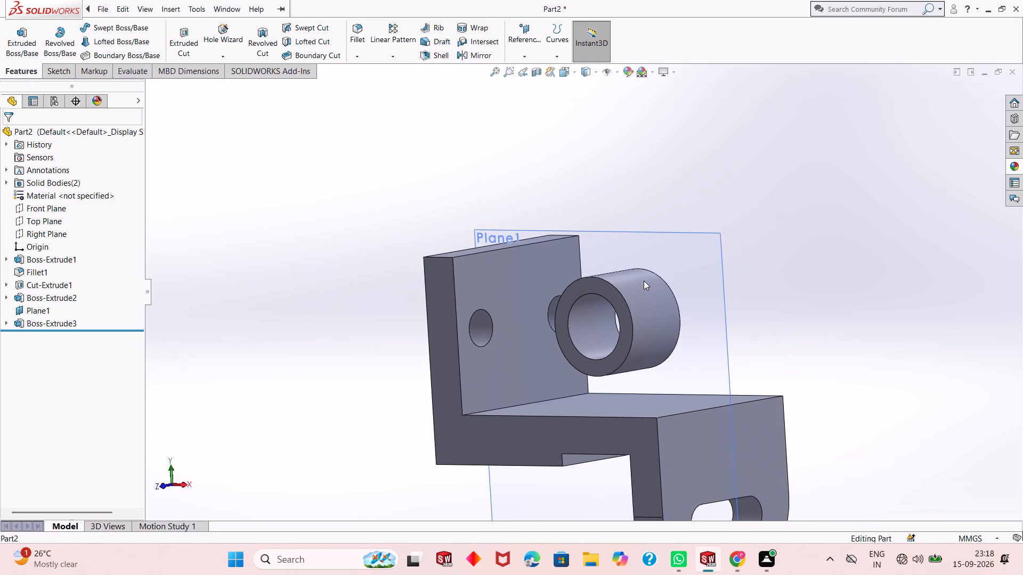
scroll(644, 281, "up", 2)
Start a new sketch on Plane1 and view it face-on.
left_click(663, 258)
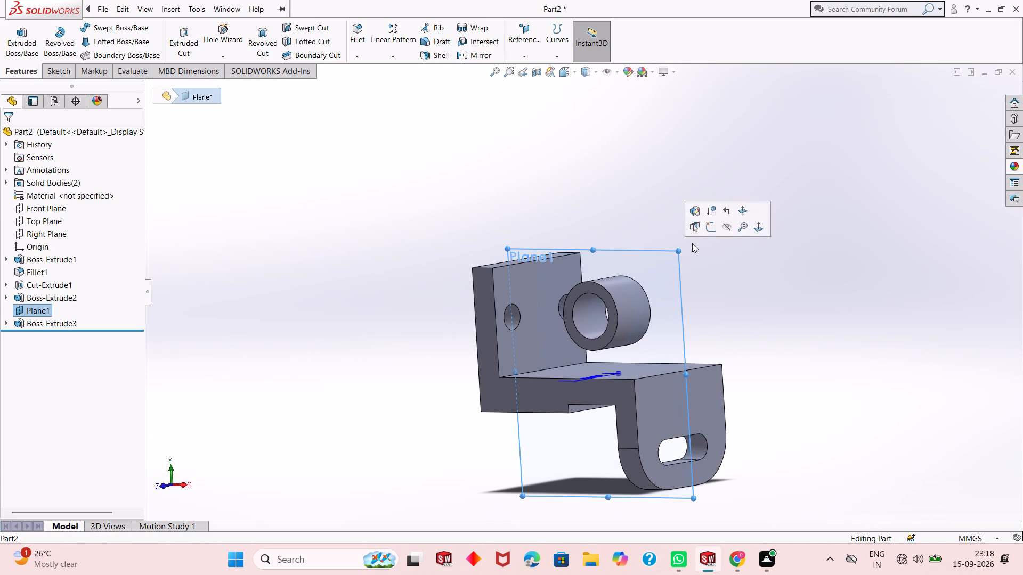
left_click(709, 235)
left_click(667, 272)
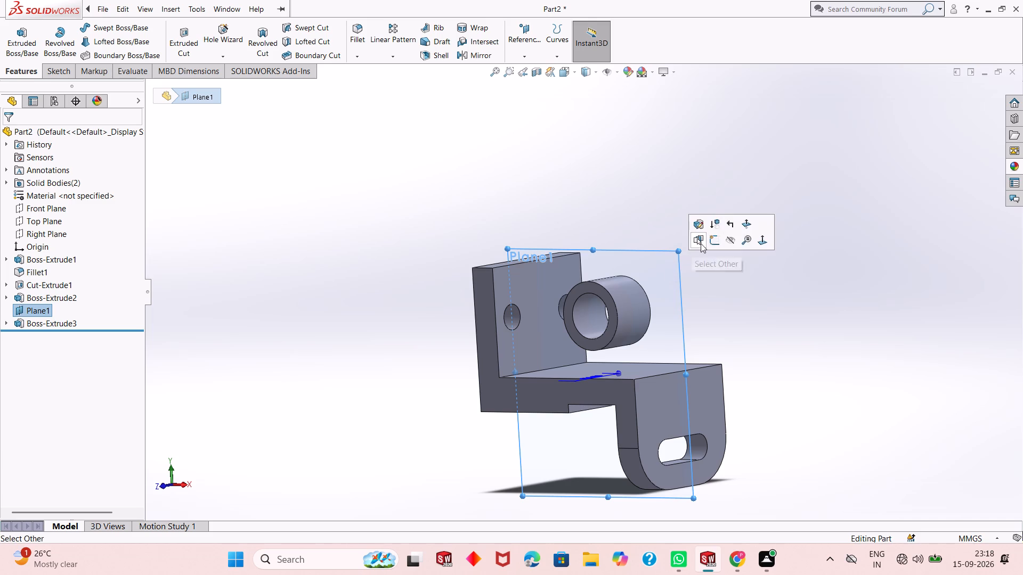
left_click(713, 241)
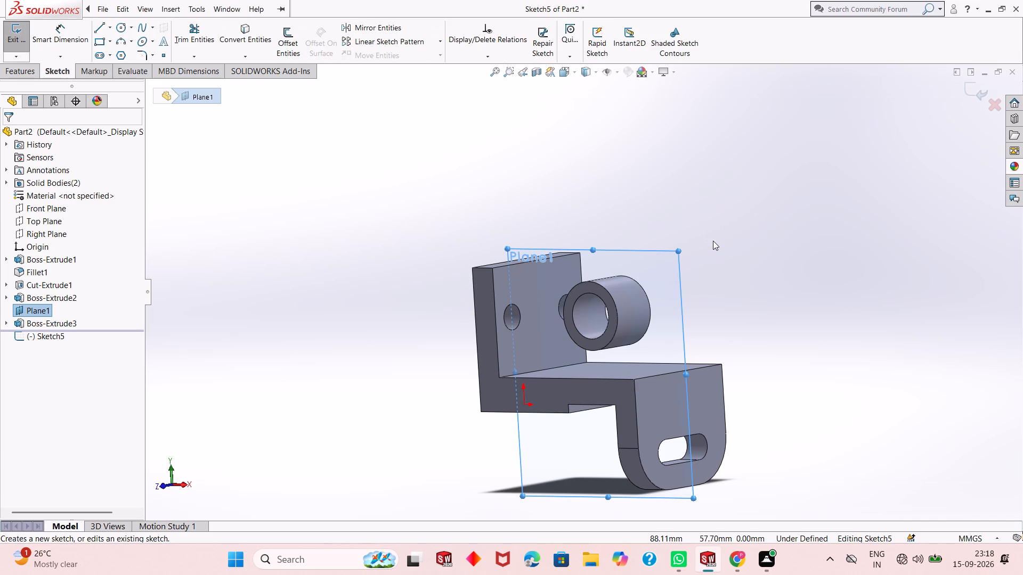
scroll(713, 241, "down", 1)
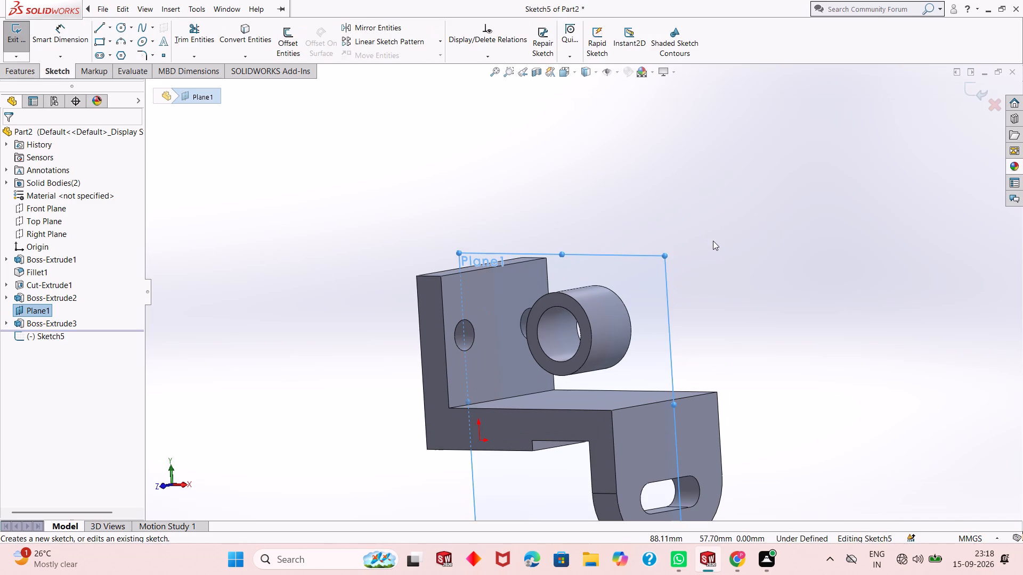
key("ctrl+8")
key("Escape")
scroll(596, 242, "up", 1)
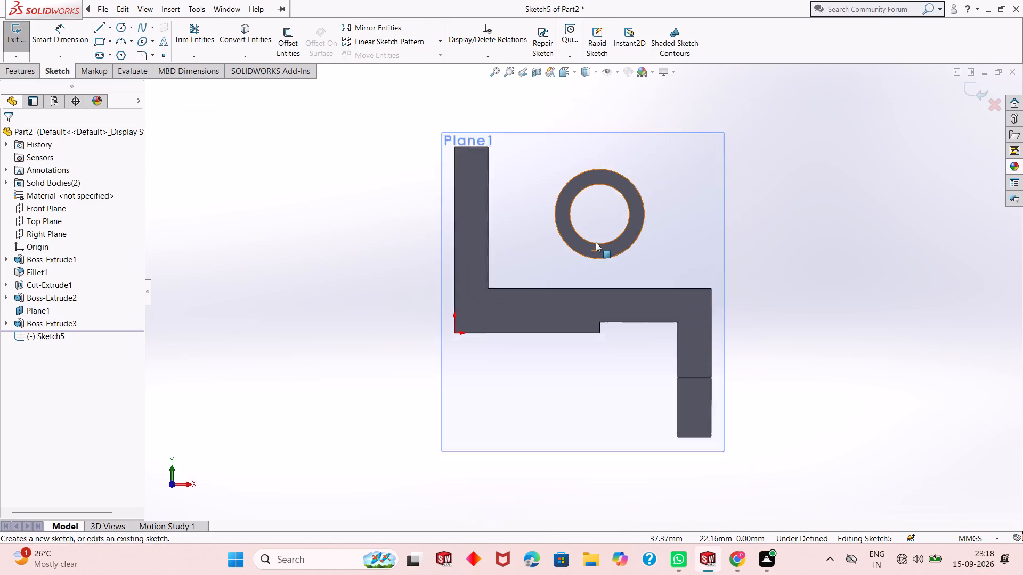
scroll(596, 242, "up", 1)
scroll(606, 209, "down", 1)
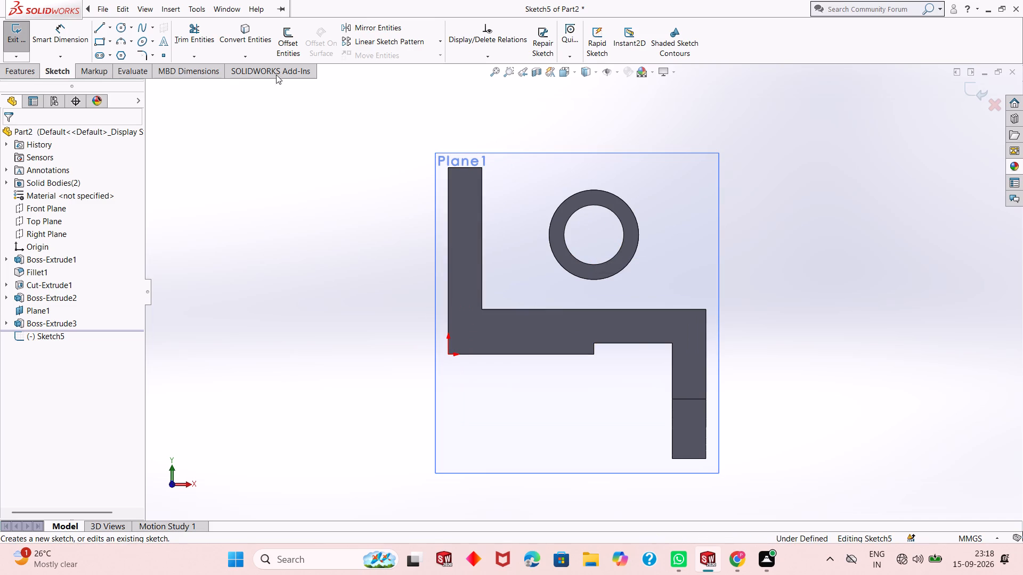
Sketch a slanted line about 32 mm long from the body's outer top corner to the cylinder's outer edge.
left_click(94, 26)
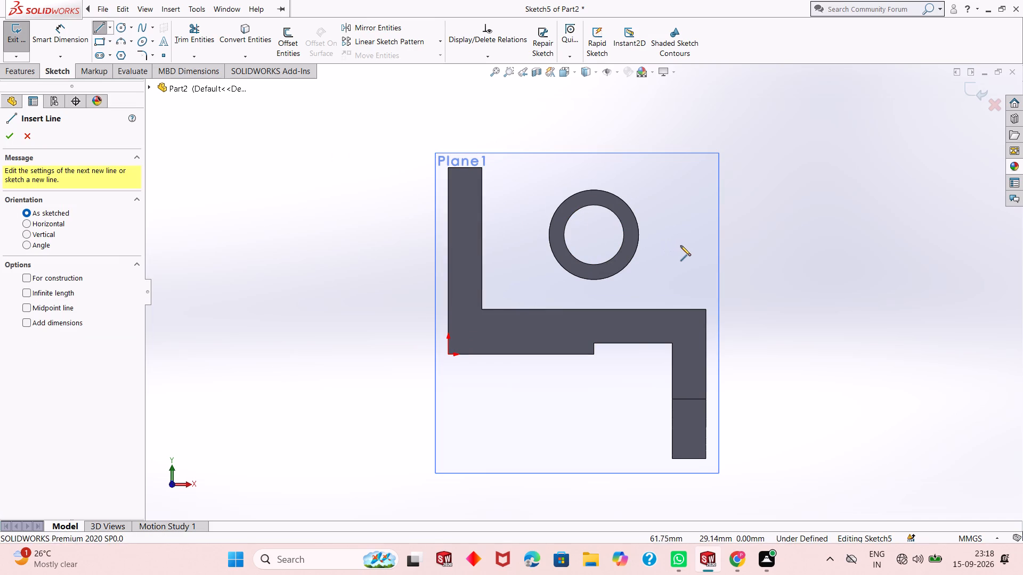
left_click(706, 309)
left_click(634, 214)
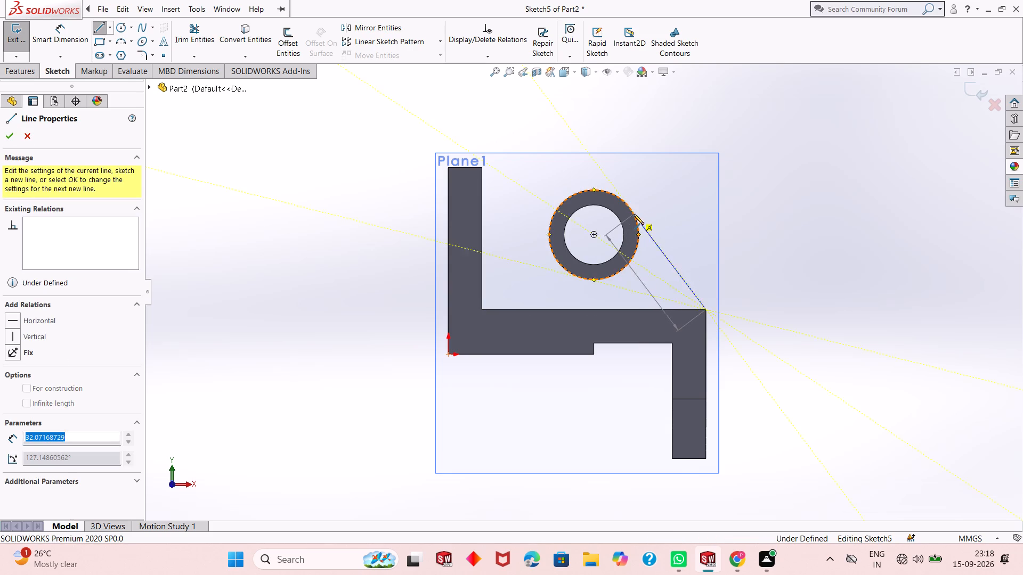
key("Escape")
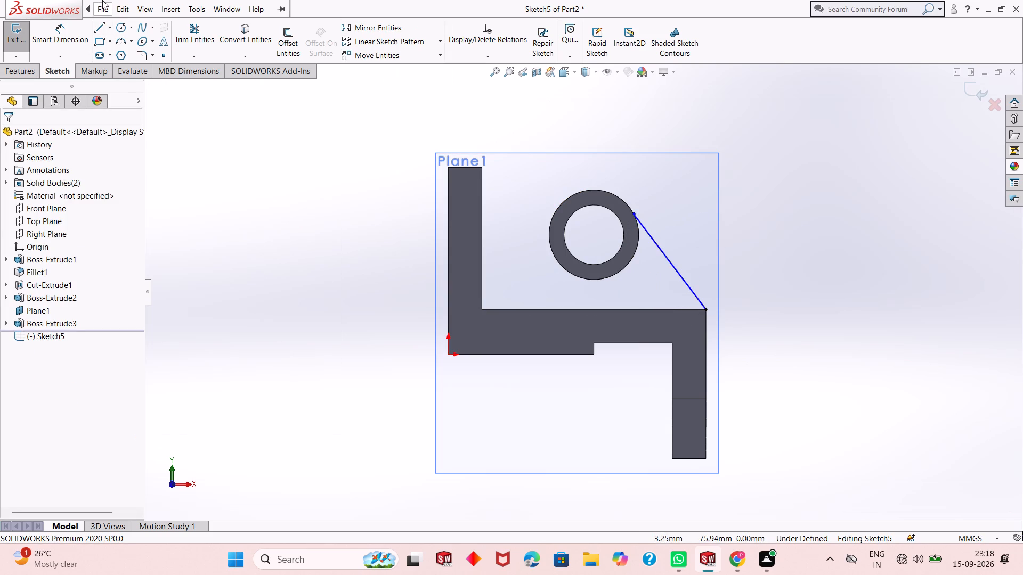
key("Escape")
Sketch connected lines from the slanted line's lower end along the body's top edge and up the upright plate's inner edge to its top corner.
left_click(96, 27)
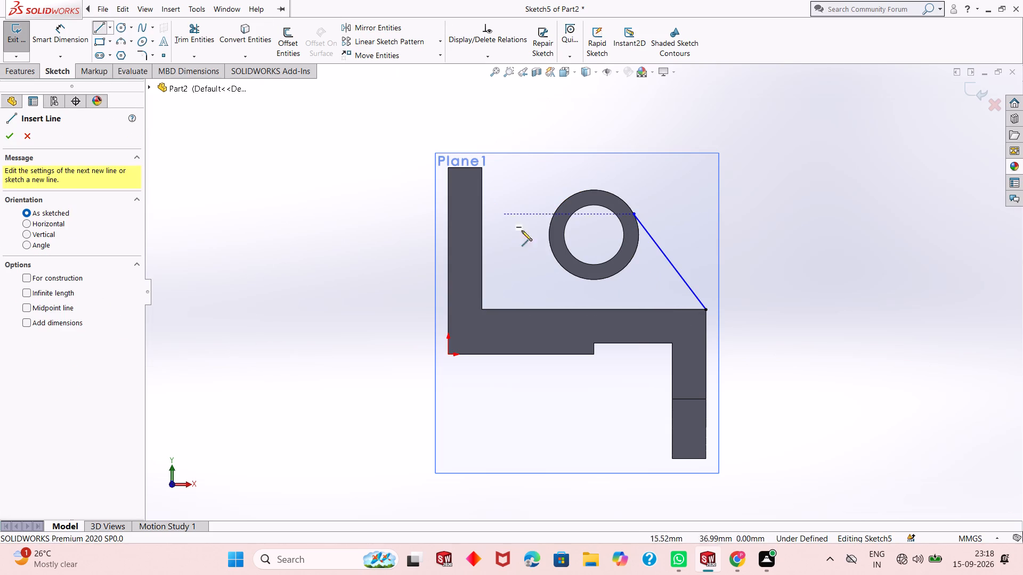
left_click(707, 309)
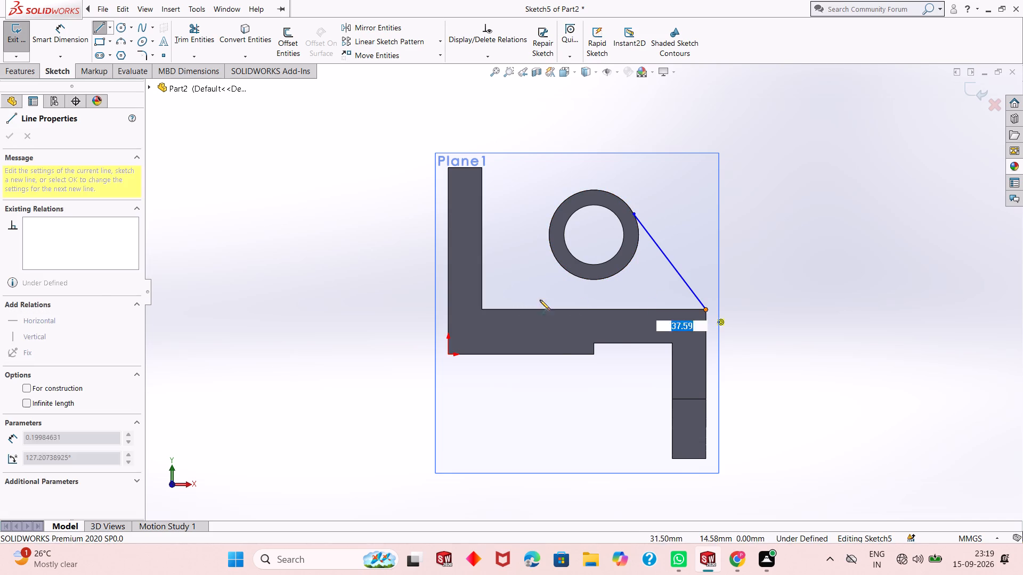
left_click(482, 308)
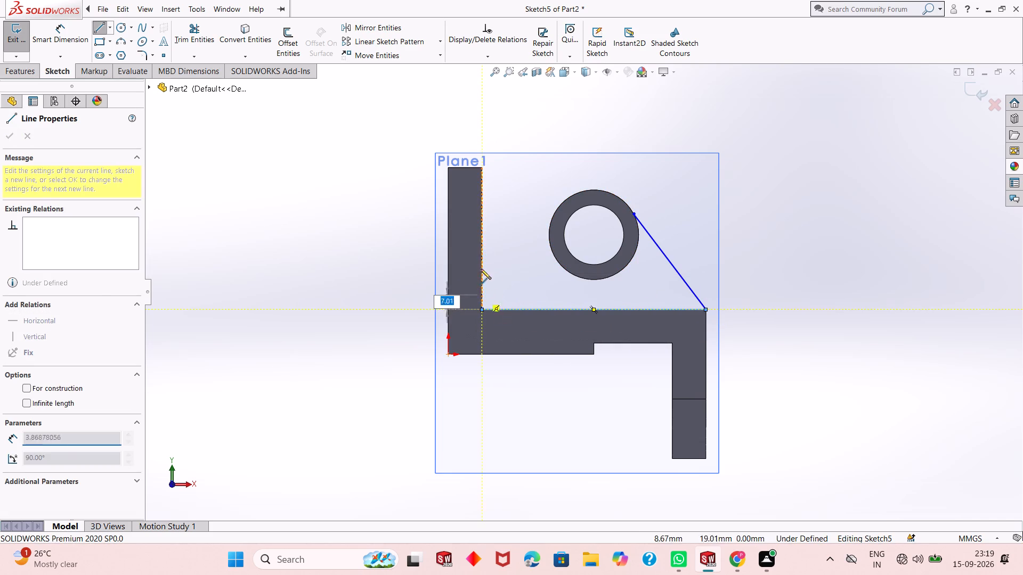
left_click(482, 168)
key("Escape")
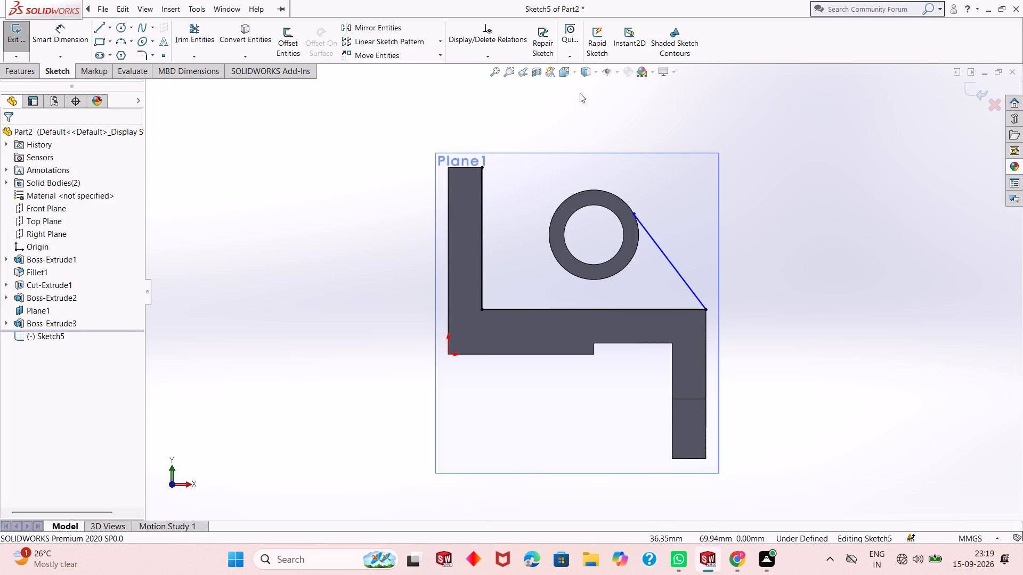
Add a Tangent relation between the slanted line and the cylinder's outer circular edge.
left_click(664, 252)
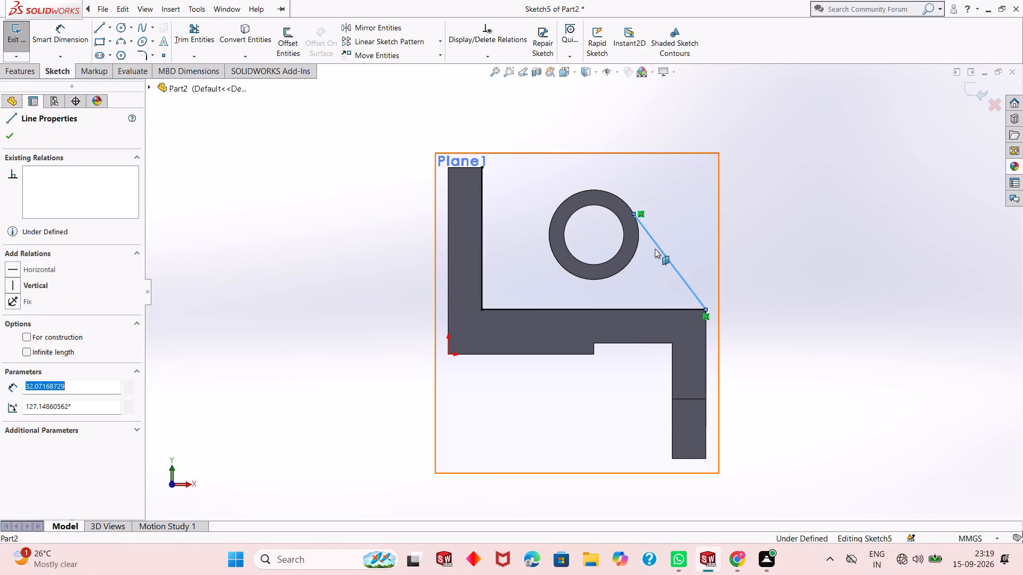
left_click(635, 256, "ctrl")
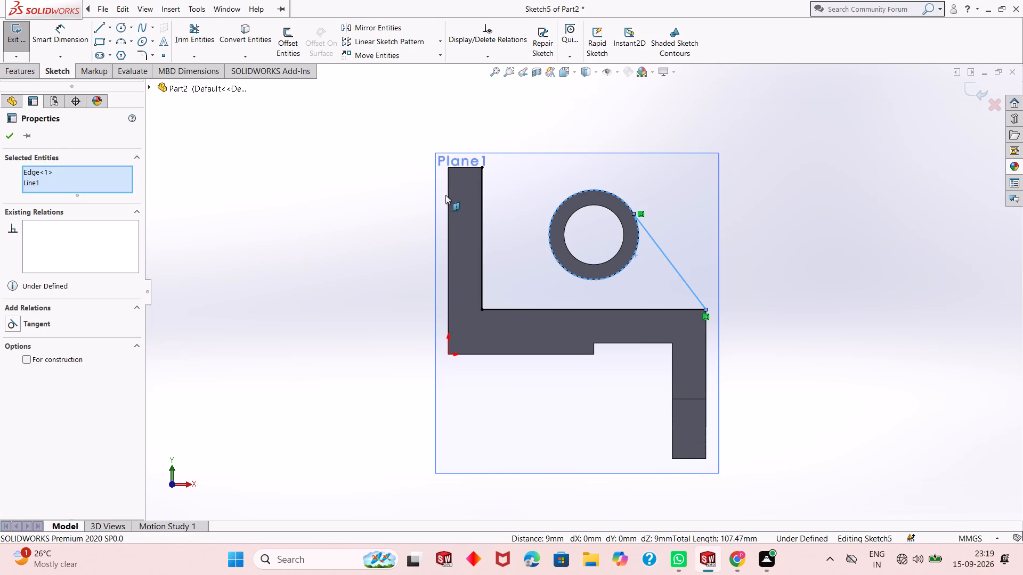
left_click(11, 326)
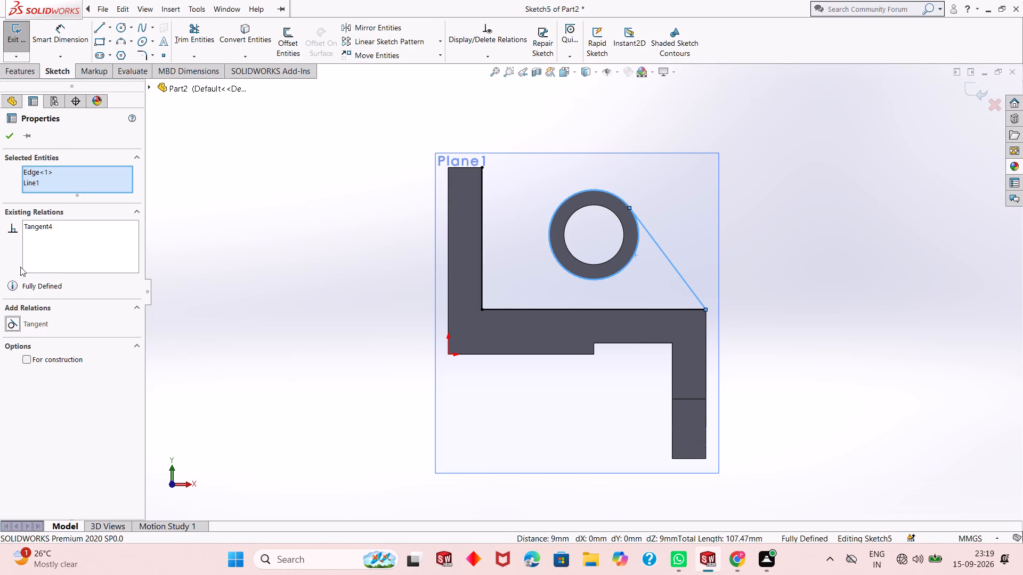
left_click(10, 138)
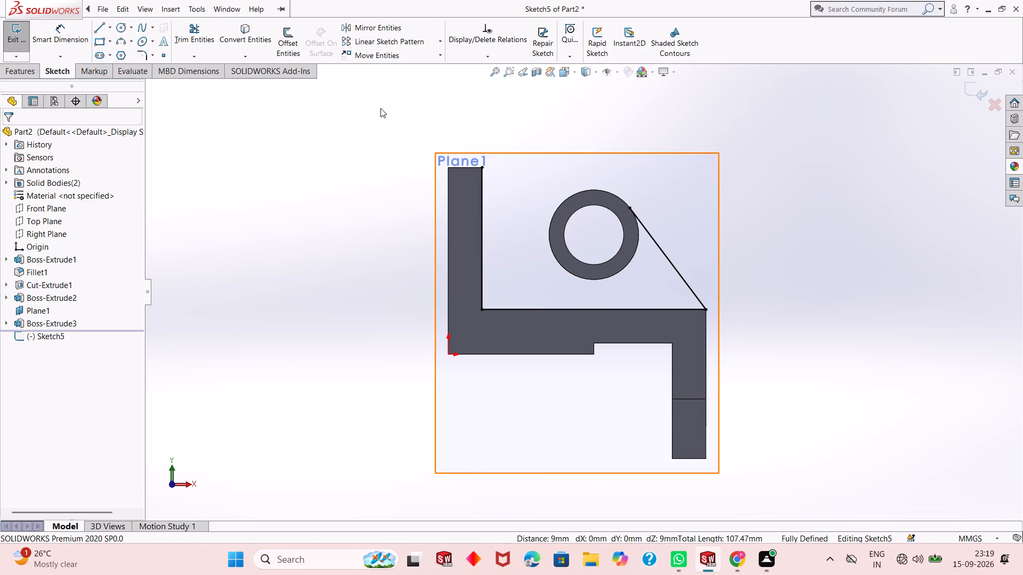
Sketch a horizontal line about 24.4 mm long from the top of the cylinder's outer edge toward the upright plate.
scroll(493, 221, "down", 2)
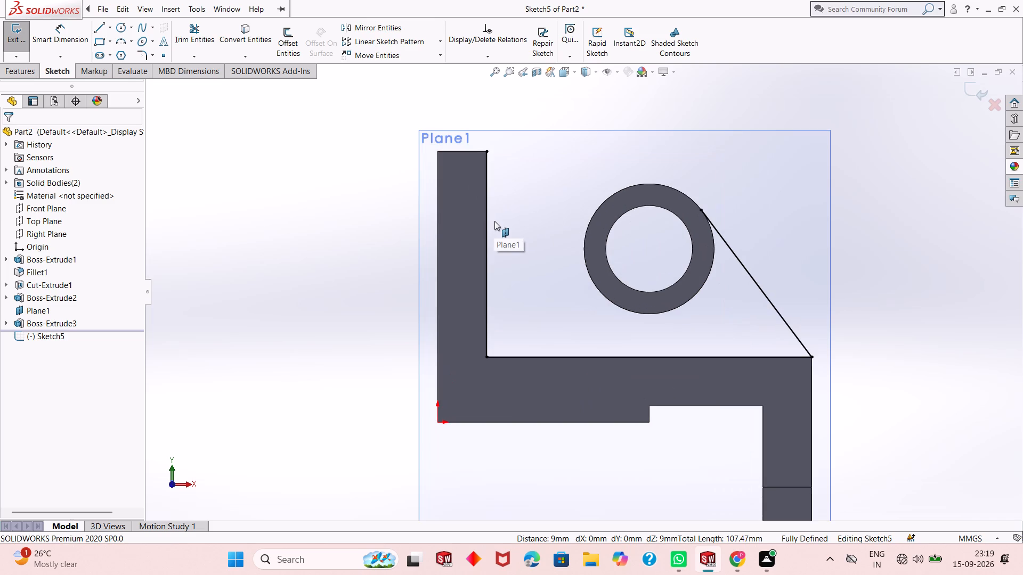
scroll(494, 221, "up", 1)
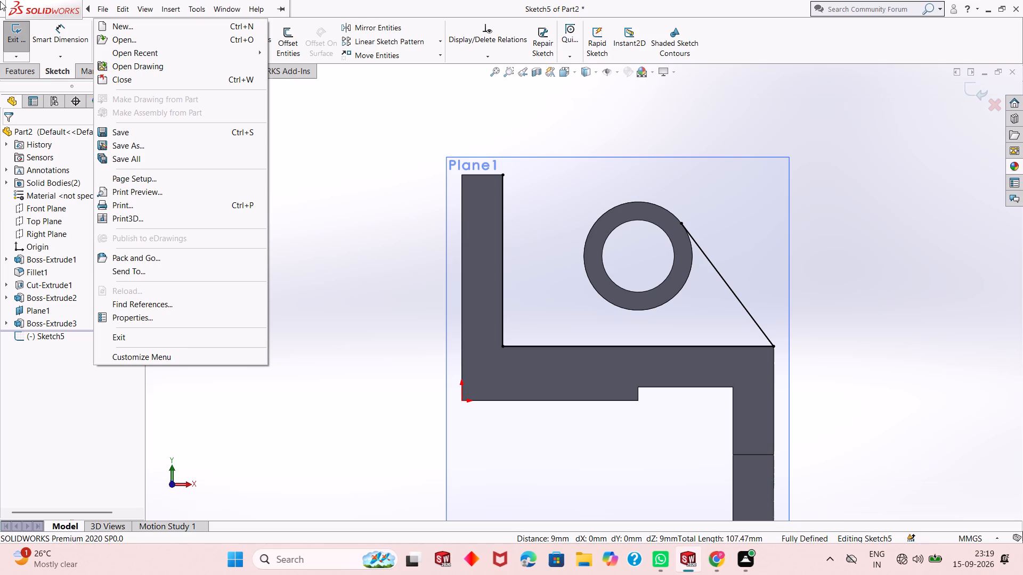
key("Escape")
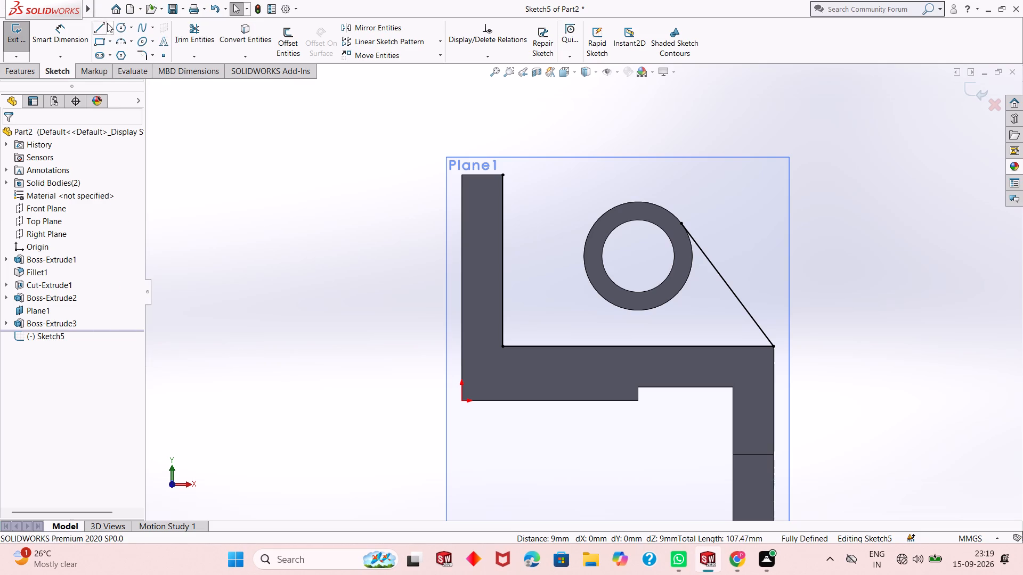
left_click(99, 26)
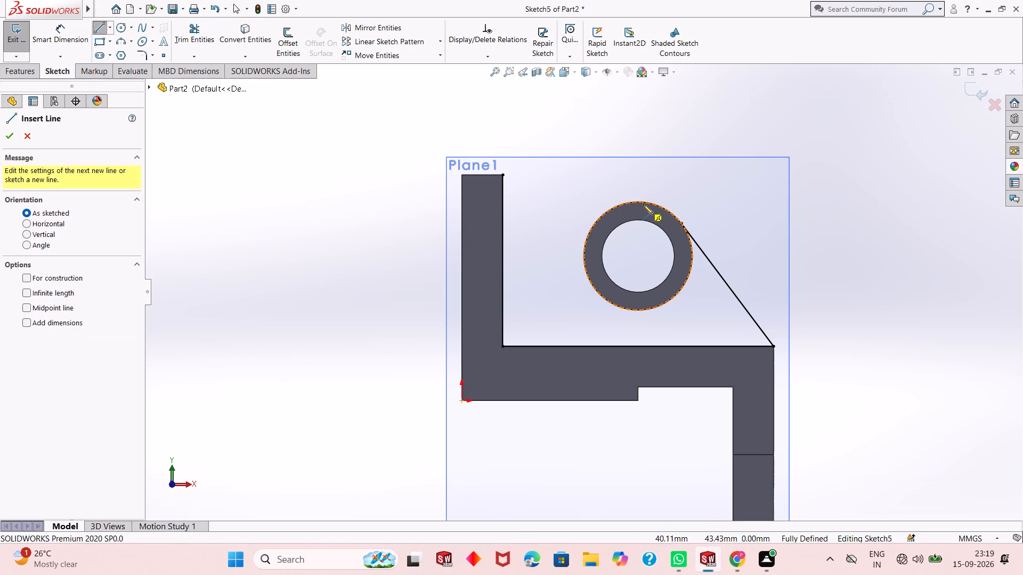
left_click(640, 204)
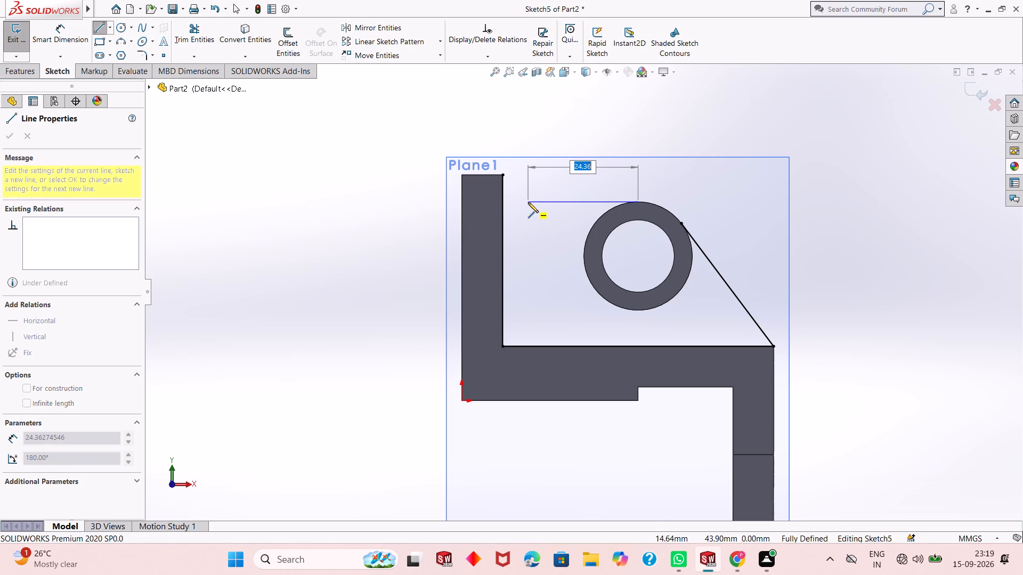
left_click(527, 202)
key("Escape")
key("Escape")
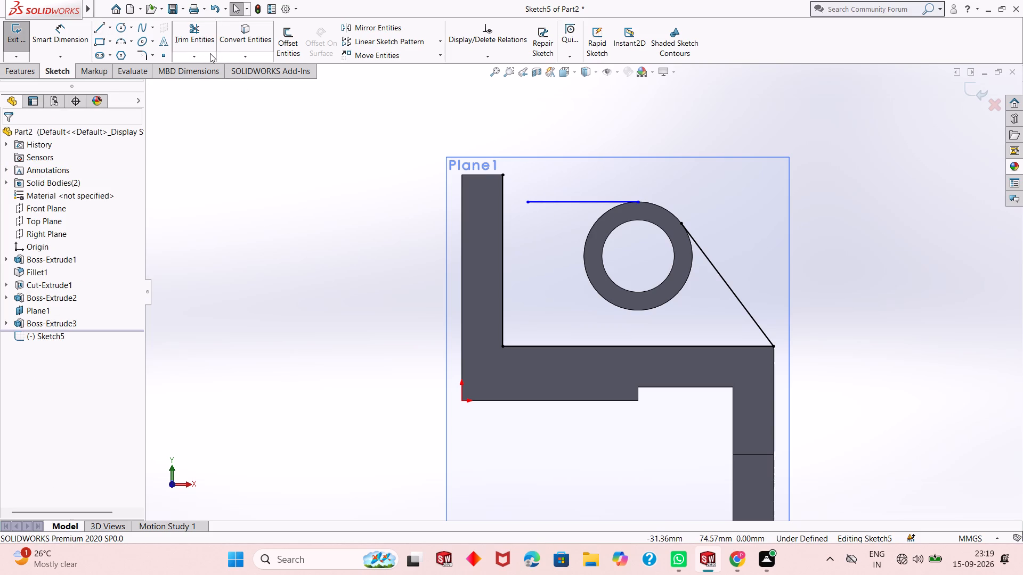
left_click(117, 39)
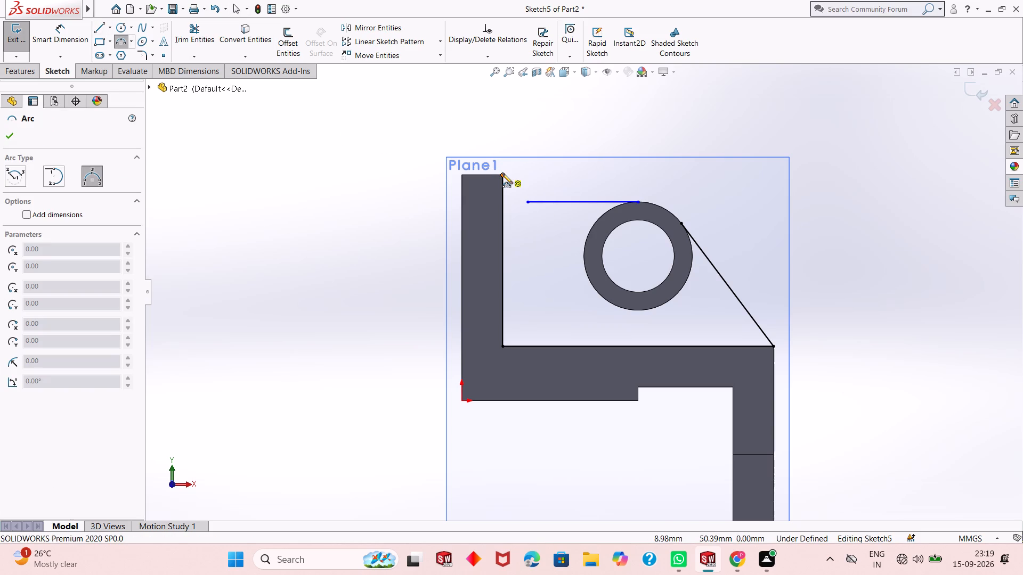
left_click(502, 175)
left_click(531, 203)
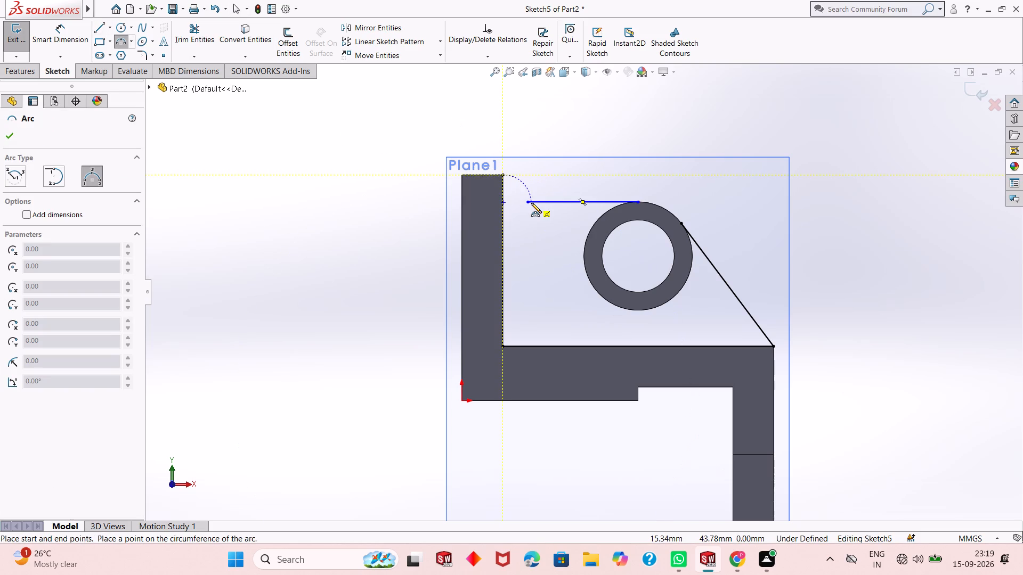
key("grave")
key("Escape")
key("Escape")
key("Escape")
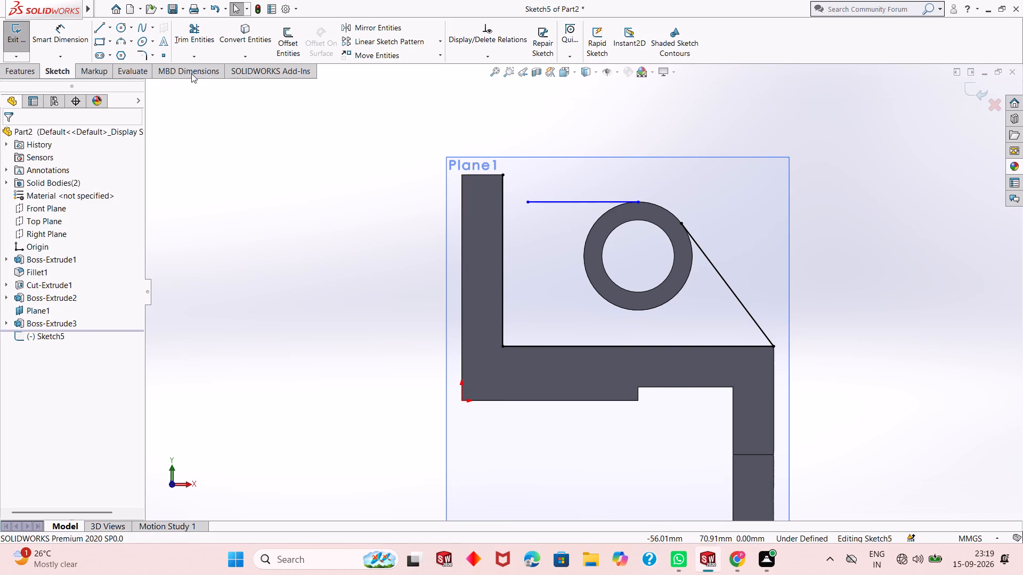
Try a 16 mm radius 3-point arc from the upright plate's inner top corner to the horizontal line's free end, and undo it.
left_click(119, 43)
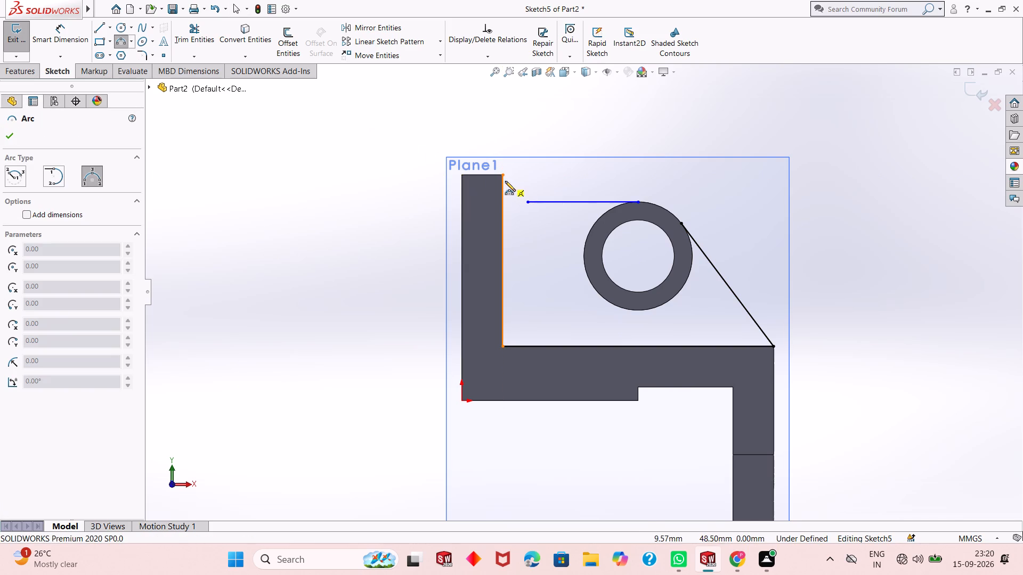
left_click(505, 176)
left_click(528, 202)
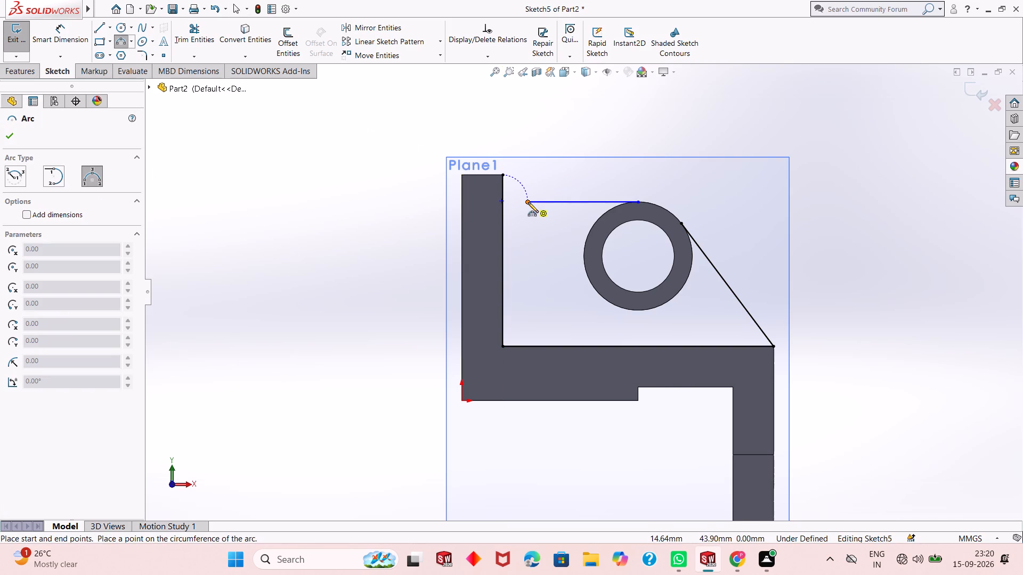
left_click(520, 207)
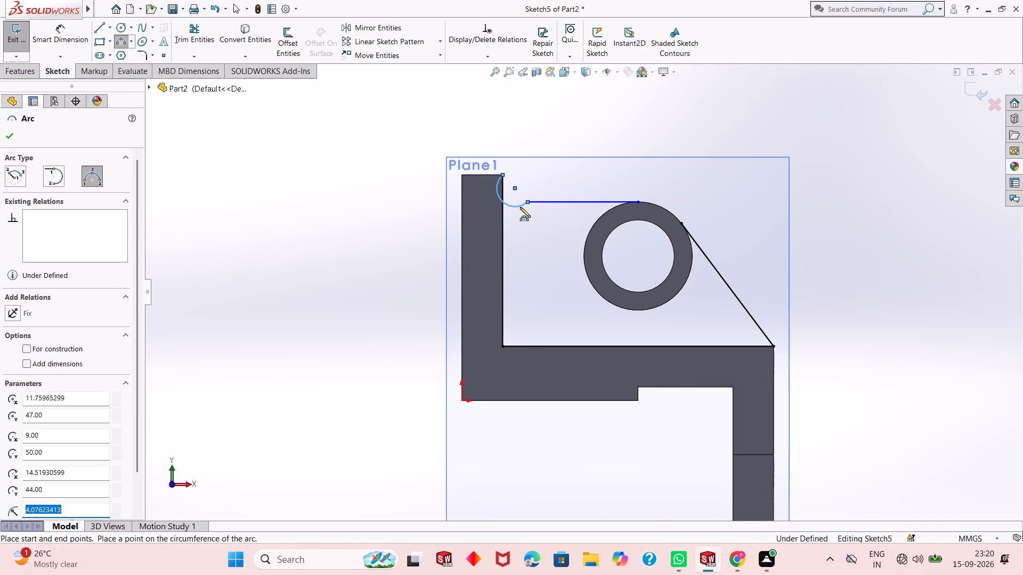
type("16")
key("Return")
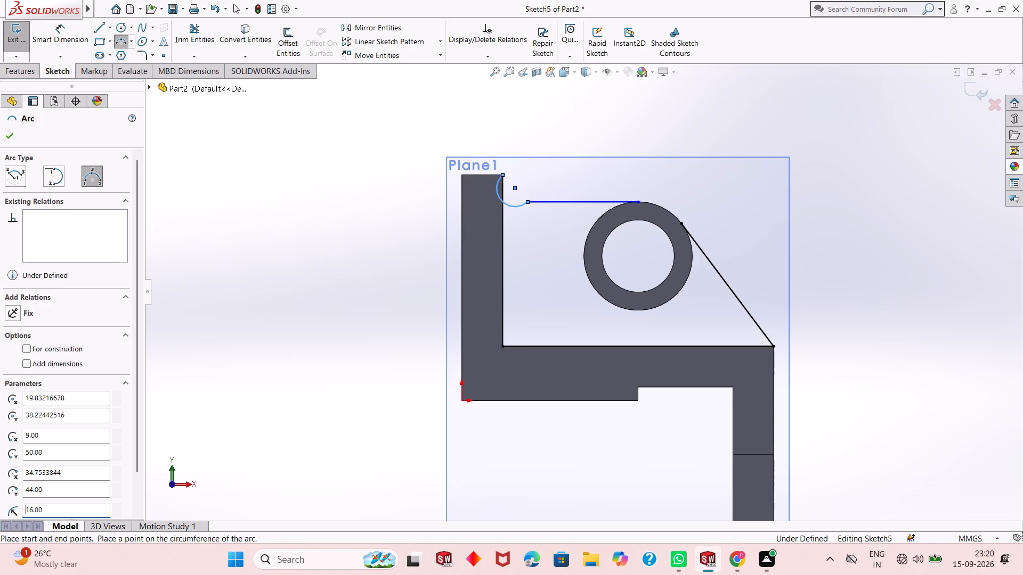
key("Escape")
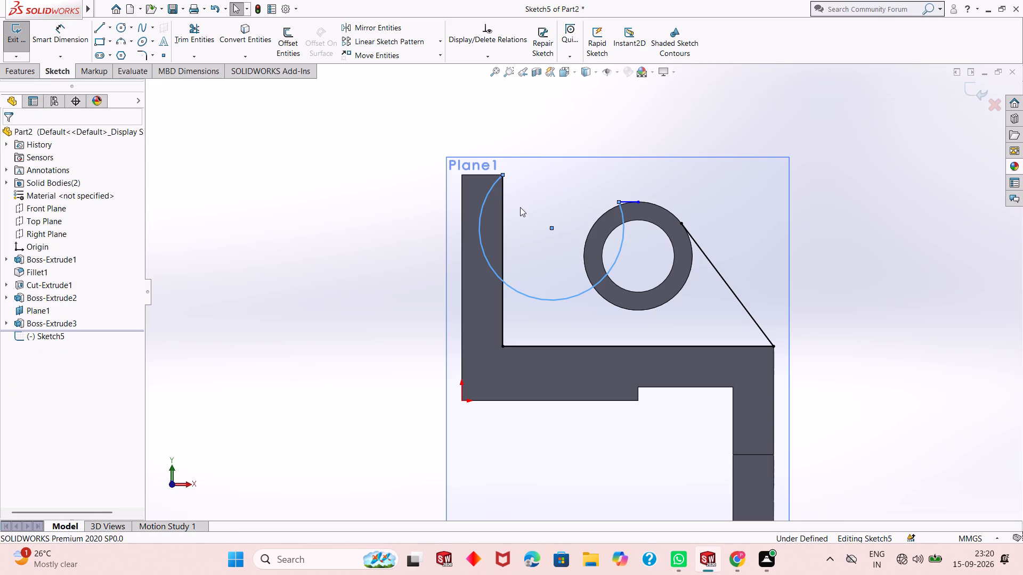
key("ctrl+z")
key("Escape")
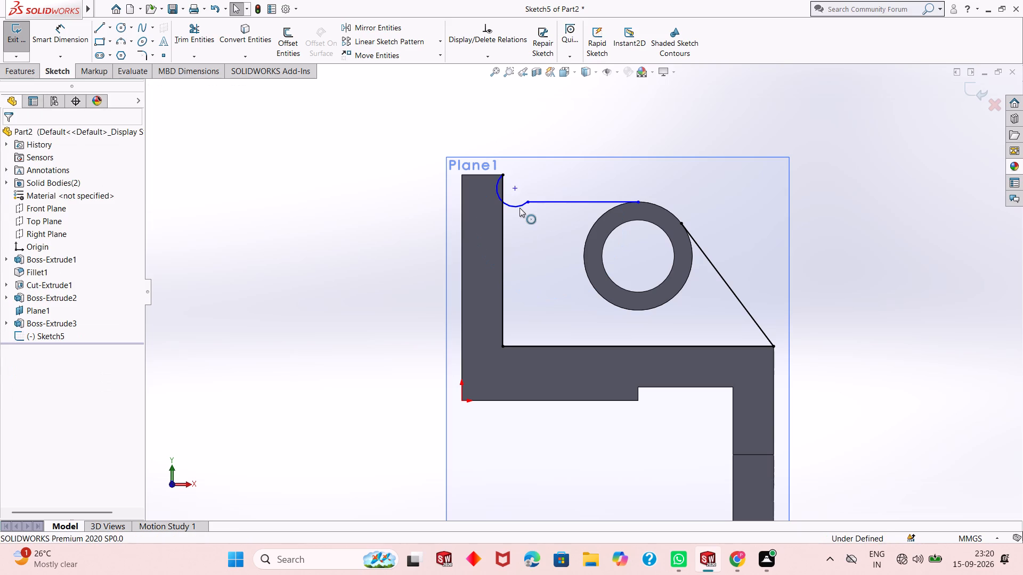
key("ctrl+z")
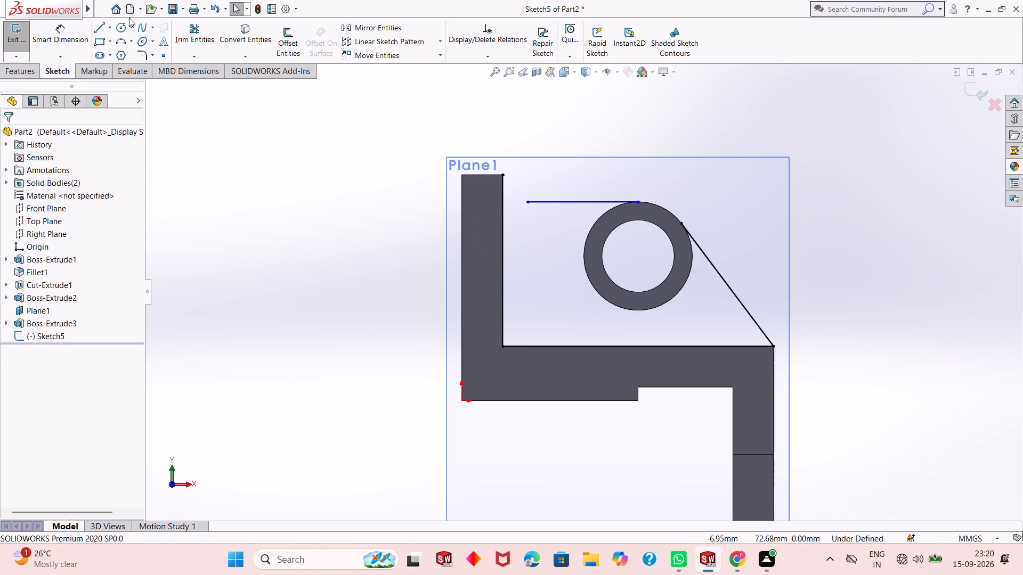
Draw a downward-bulging 3-point arc of 16 mm radius from the upright plate's inner top corner to the horizontal line's free end.
left_click(121, 40)
scroll(496, 206, "down", 6)
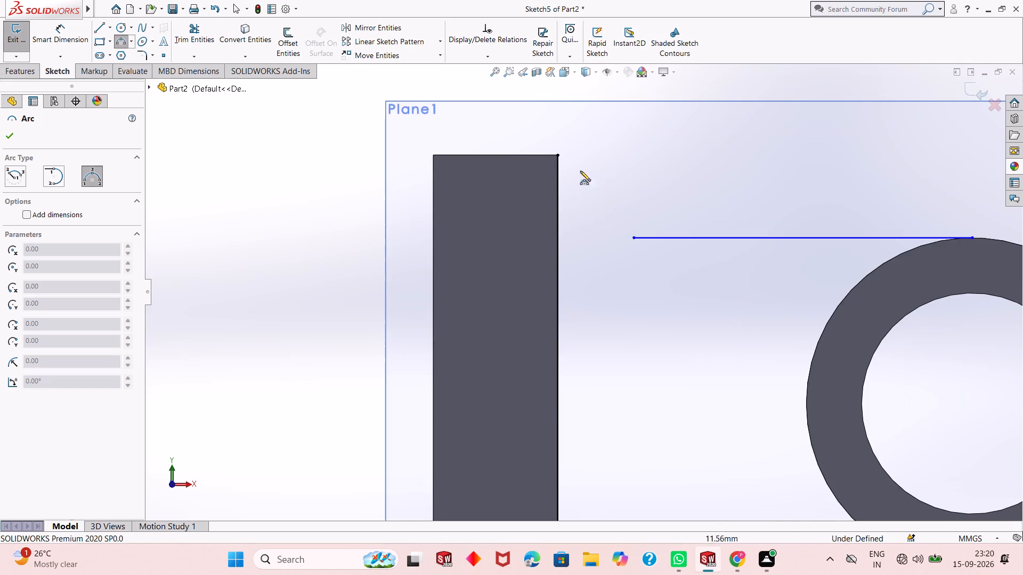
left_click(556, 154)
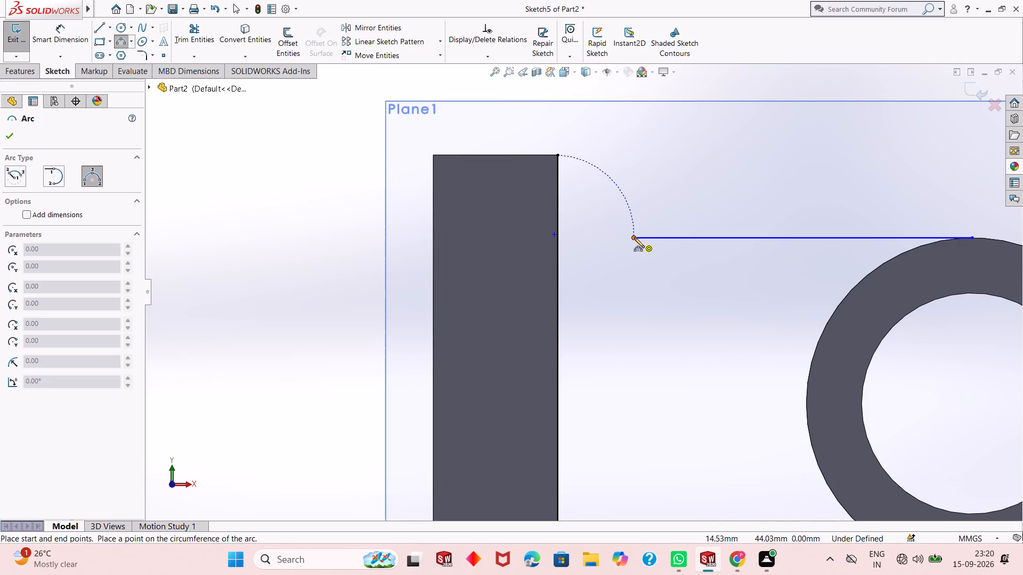
left_click(634, 237)
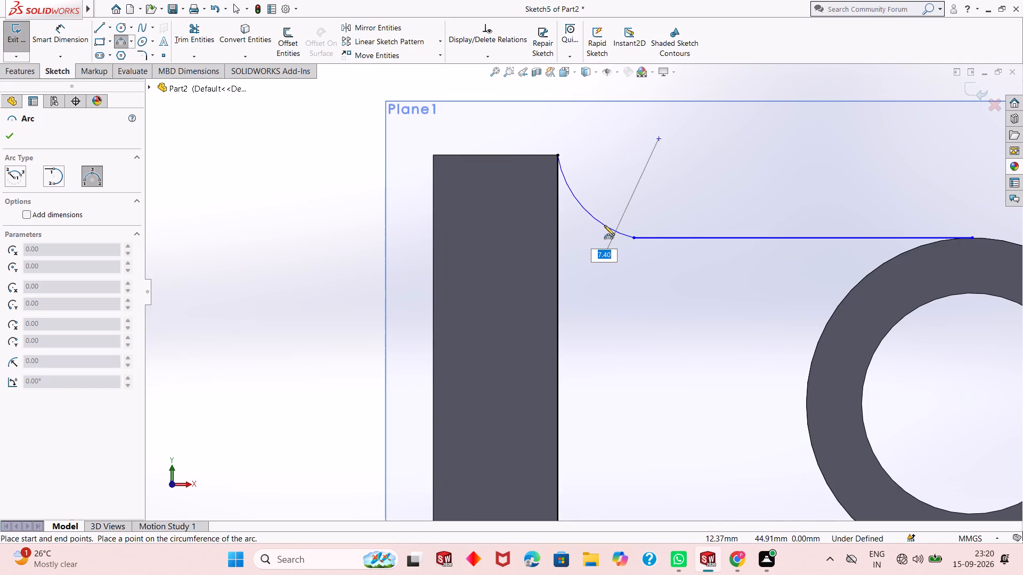
key("3")
key("BackSpace")
type("16")
key("Return")
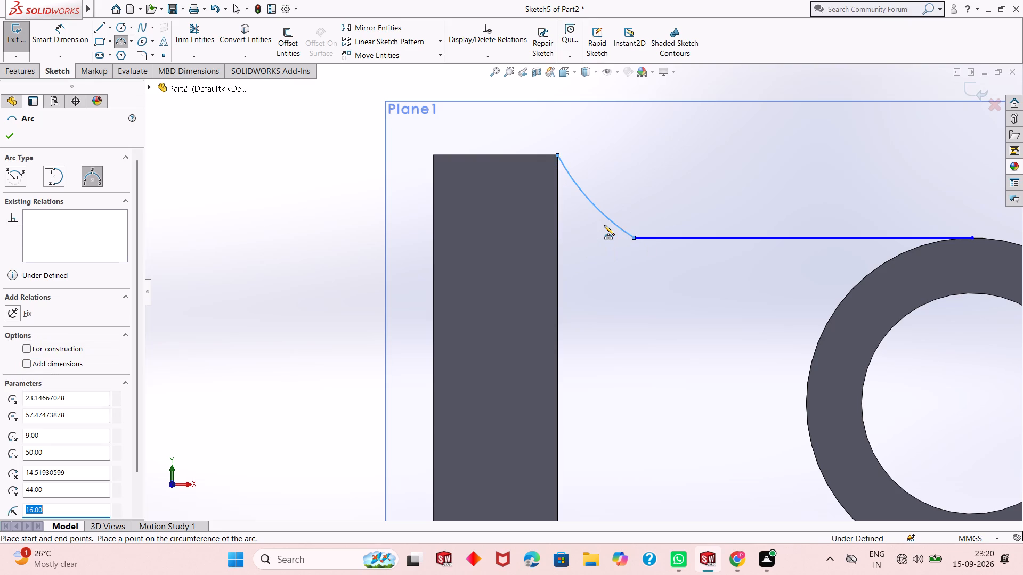
right_click(604, 225)
left_click(615, 234)
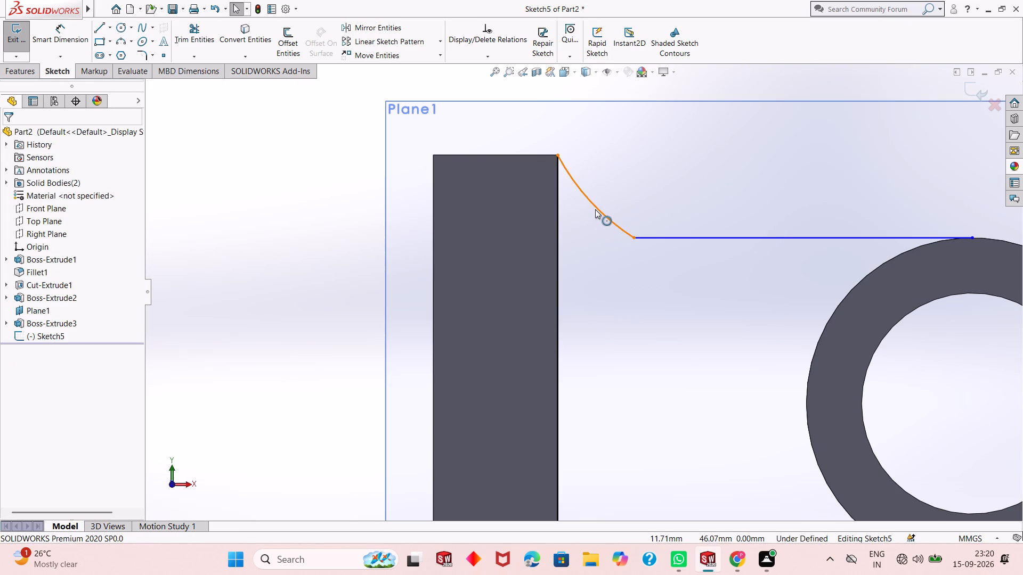
Add a Tangent relation between the 16 mm radius arc and the horizontal line.
left_click(595, 209)
left_click(672, 239, "ctrl")
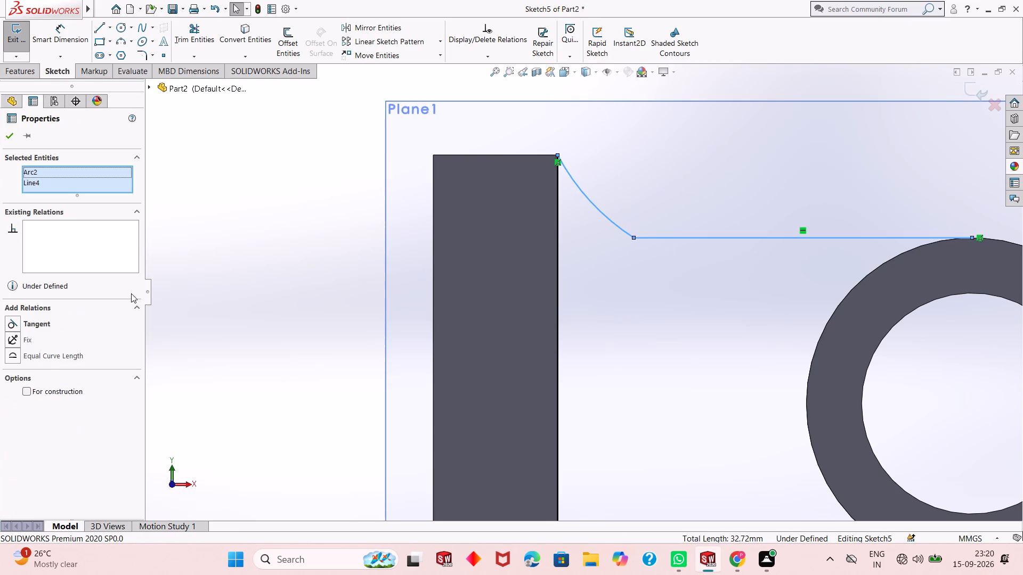
left_click(9, 322)
left_click(8, 134)
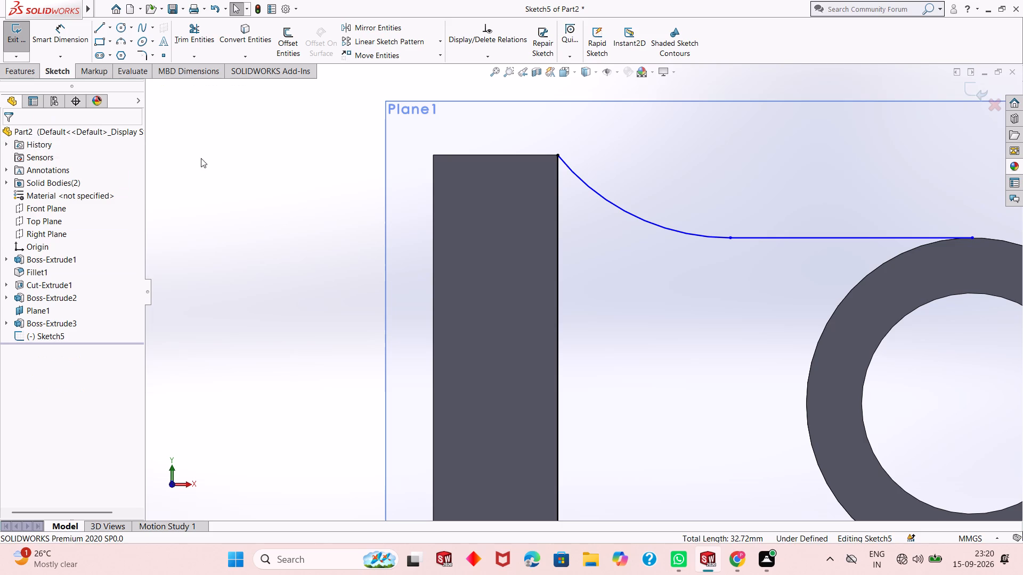
left_click(618, 206)
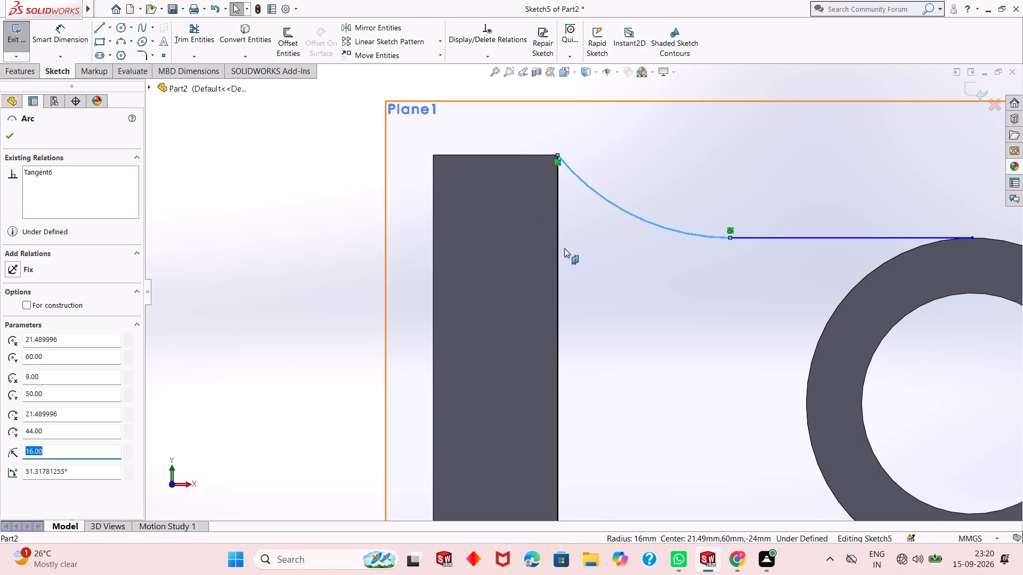
Add a Tangent relation between the 16 mm radius arc and the vertical sketch line along the upright plate's inner face.
left_click(557, 255, "ctrl")
left_click(7, 325)
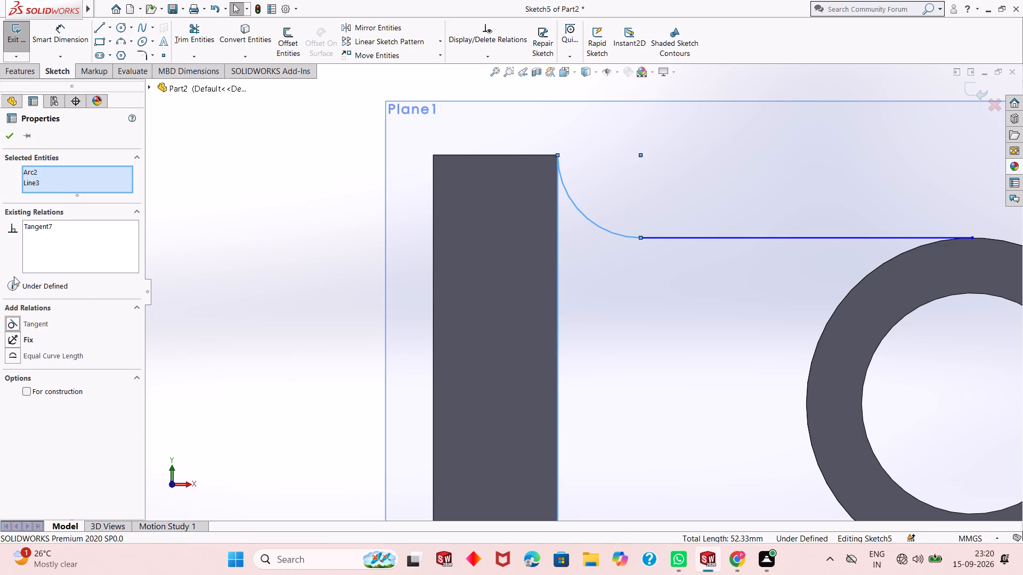
left_click(11, 131)
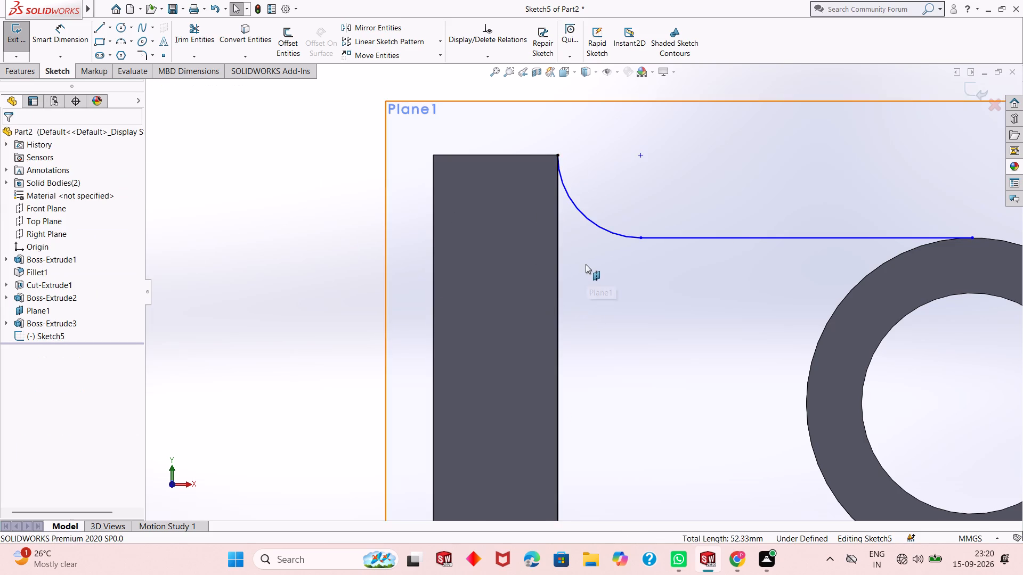
Examine the web profile around the upright plate corner and the hollow cylinder from several angles.
scroll(586, 262, "up", 5)
scroll(668, 323, "down", 2)
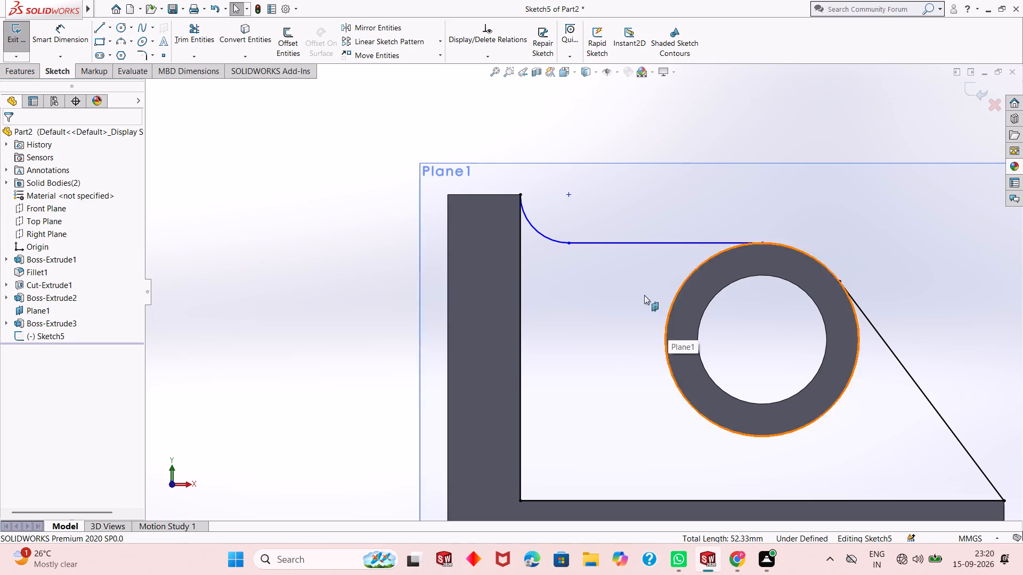
scroll(523, 191, "down", 20)
scroll(523, 191, "down", 2)
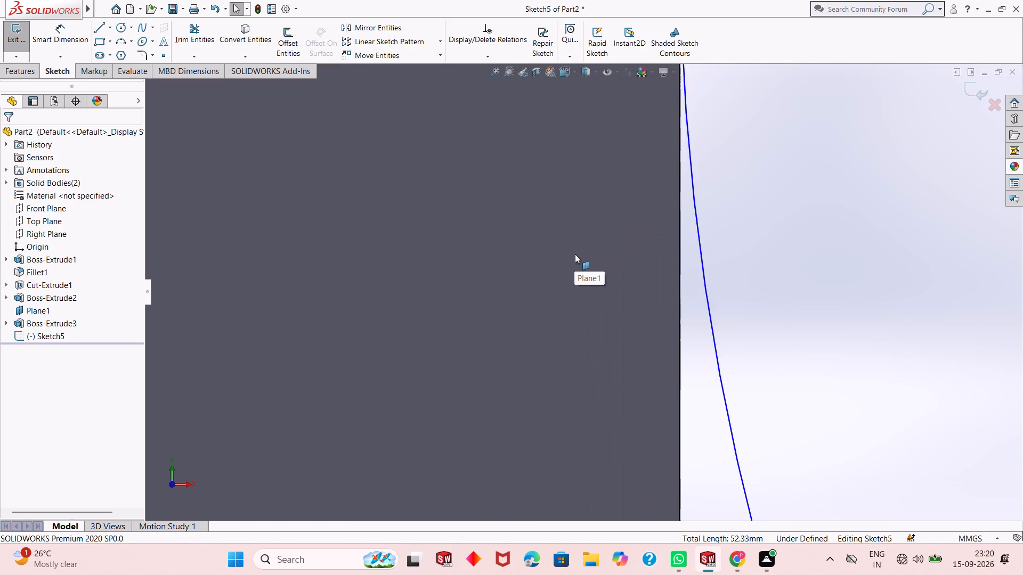
scroll(575, 254, "up", 4)
scroll(652, 144, "down", 3)
scroll(616, 186, "up", 3)
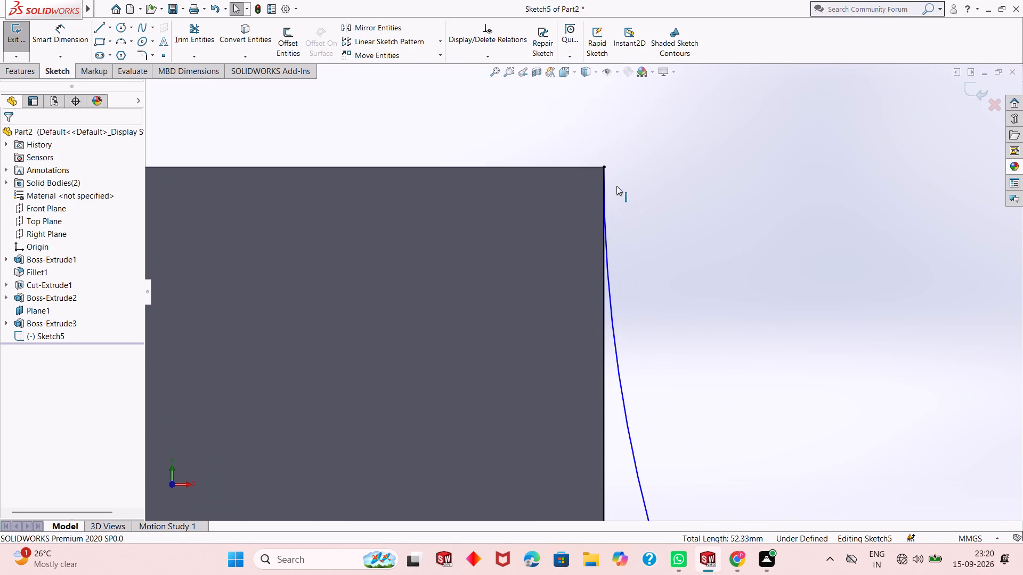
scroll(616, 186, "up", 4)
scroll(616, 186, "down", 4)
scroll(567, 362, "up", 17)
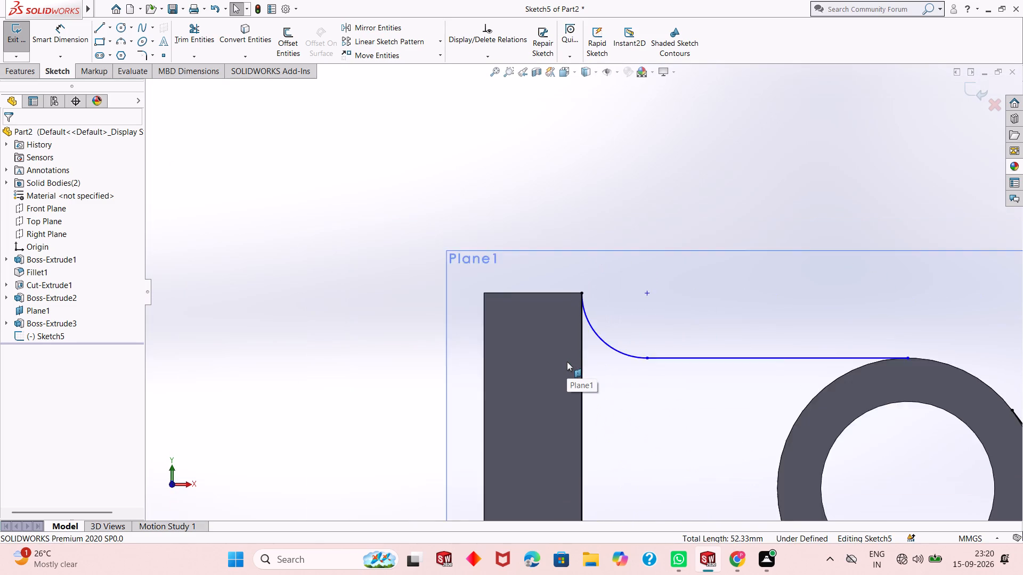
scroll(567, 362, "up", 10)
scroll(656, 357, "down", 5)
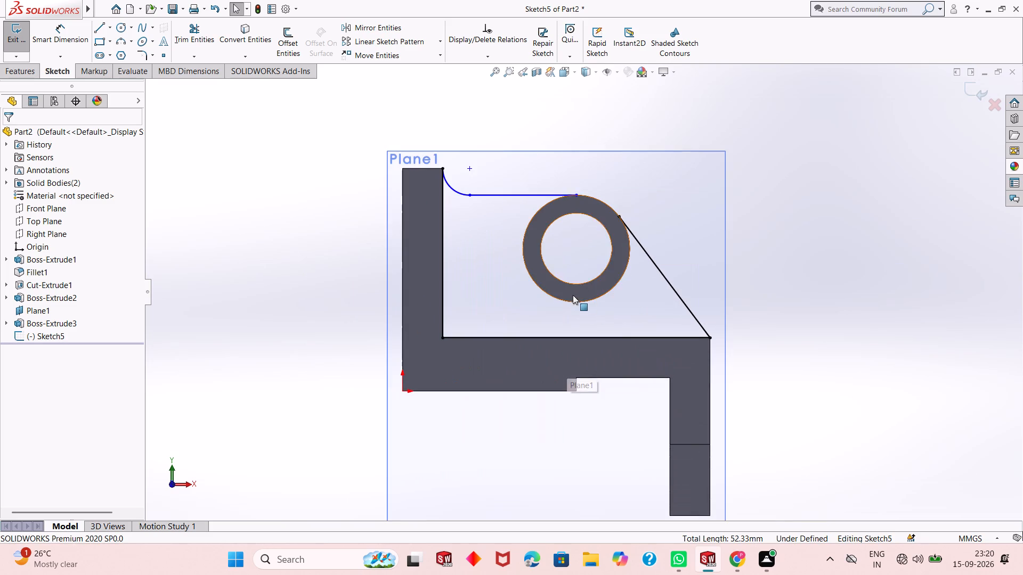
scroll(589, 278, "down", 2)
scroll(589, 278, "up", 2)
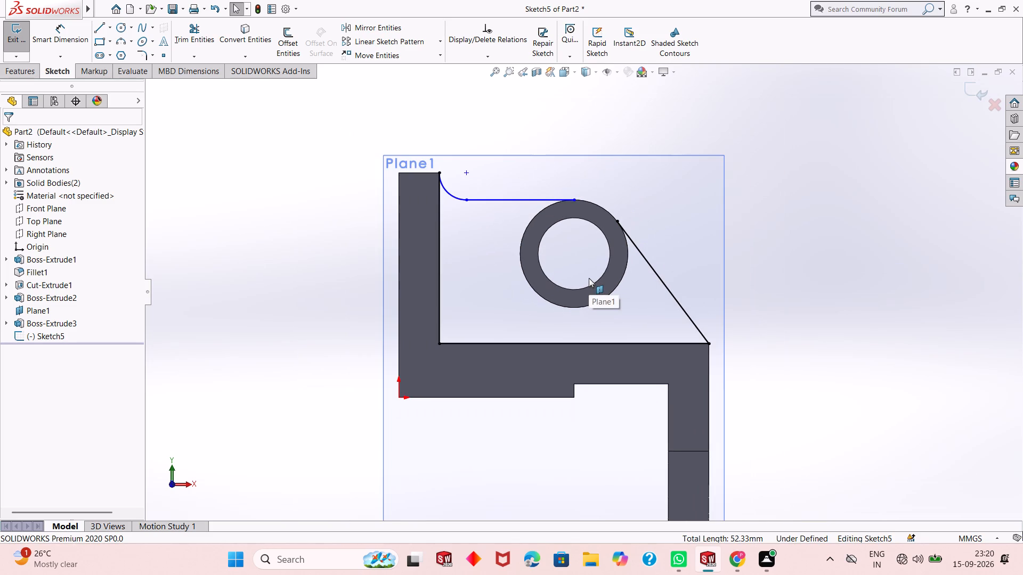
middle_click_drag(617, 321, 588, 321)
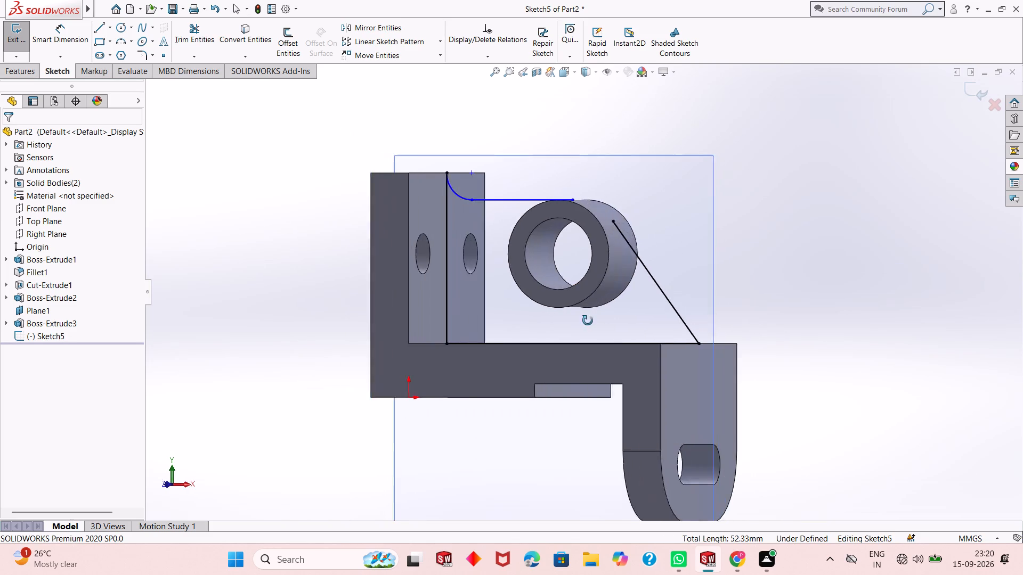
middle_click_drag(588, 321, 631, 341)
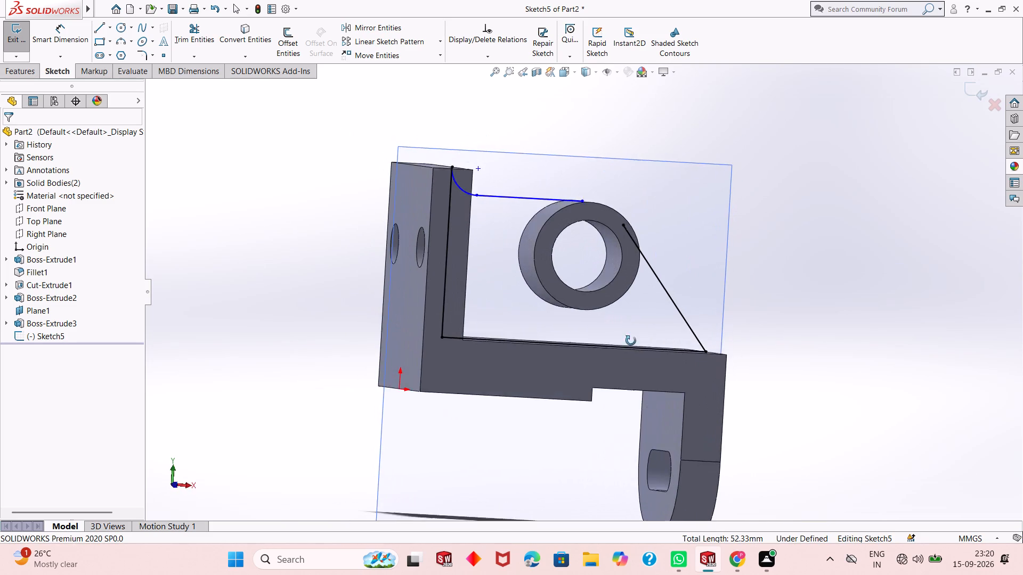
middle_click_drag(631, 341, 631, 362)
middle_click_drag(605, 160, 583, 236)
scroll(583, 236, "up", 1)
scroll(583, 236, "down", 6)
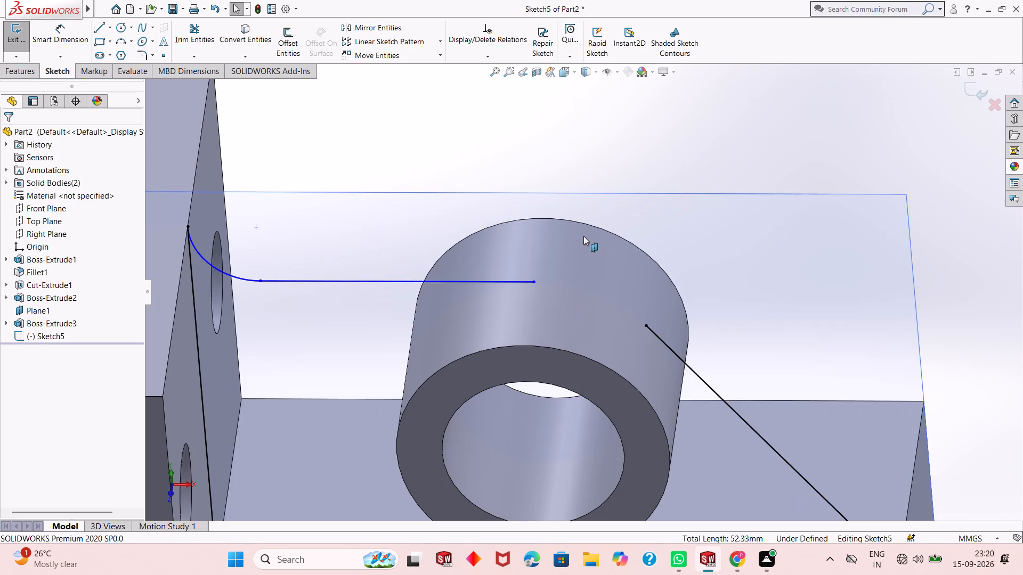
scroll(530, 218, "up", 1)
middle_click_drag(530, 218, 570, 148)
scroll(570, 164, "up", 1)
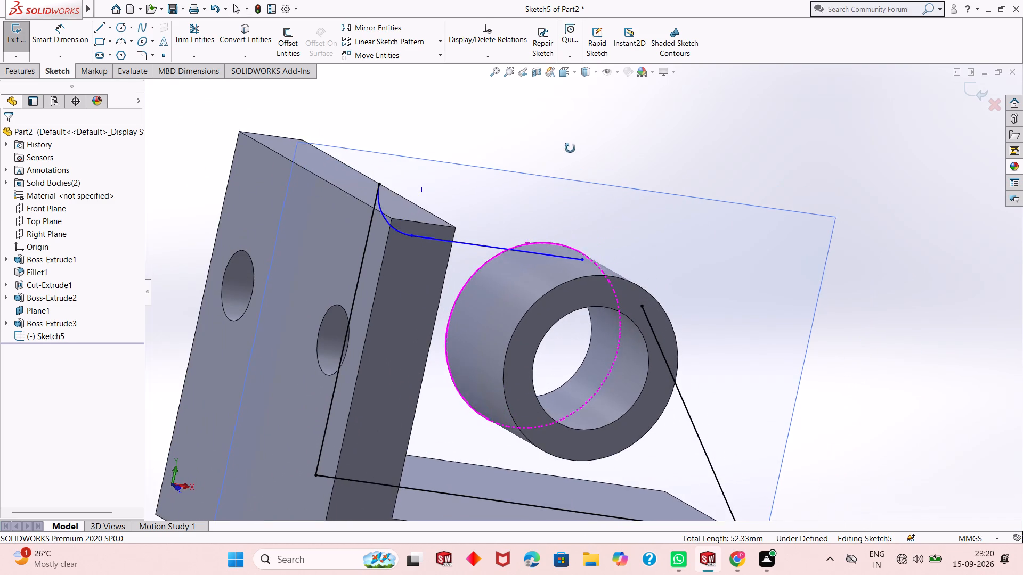
middle_click_drag(570, 148, 554, 168)
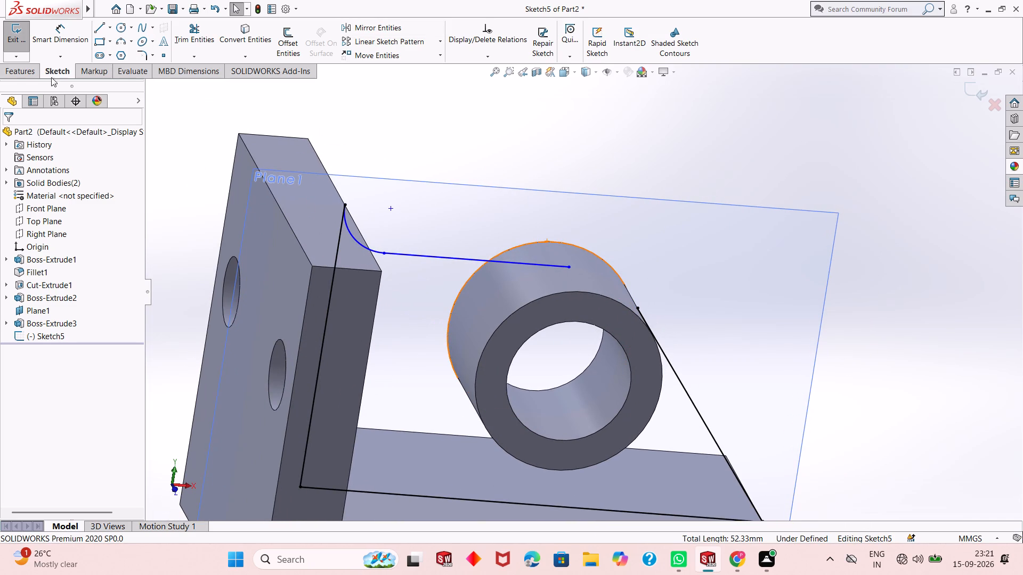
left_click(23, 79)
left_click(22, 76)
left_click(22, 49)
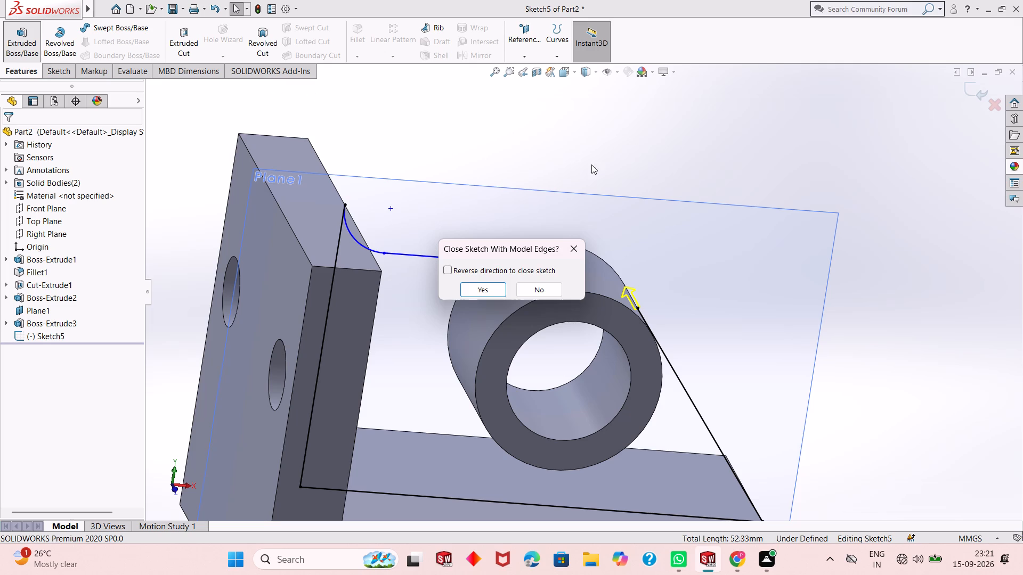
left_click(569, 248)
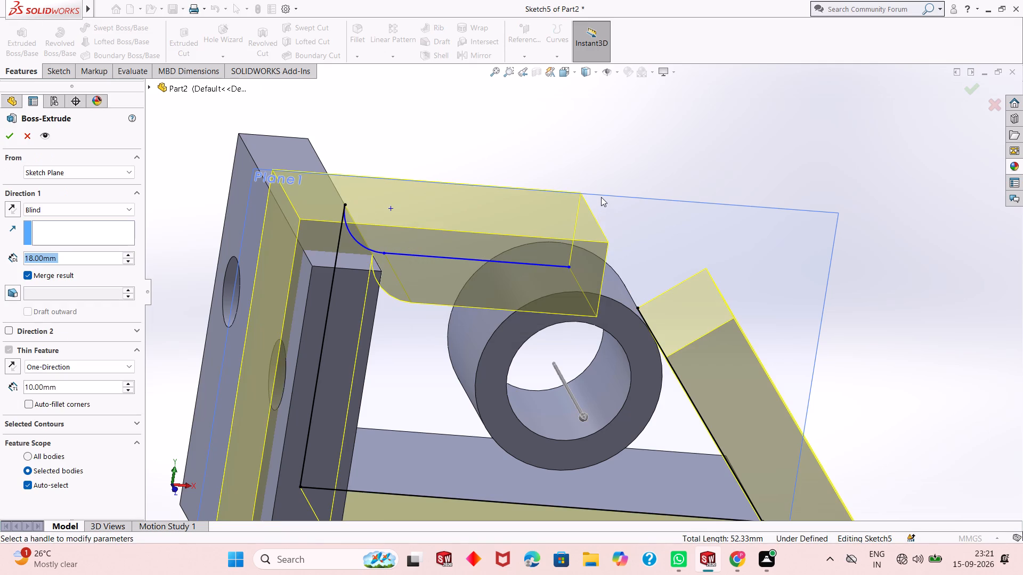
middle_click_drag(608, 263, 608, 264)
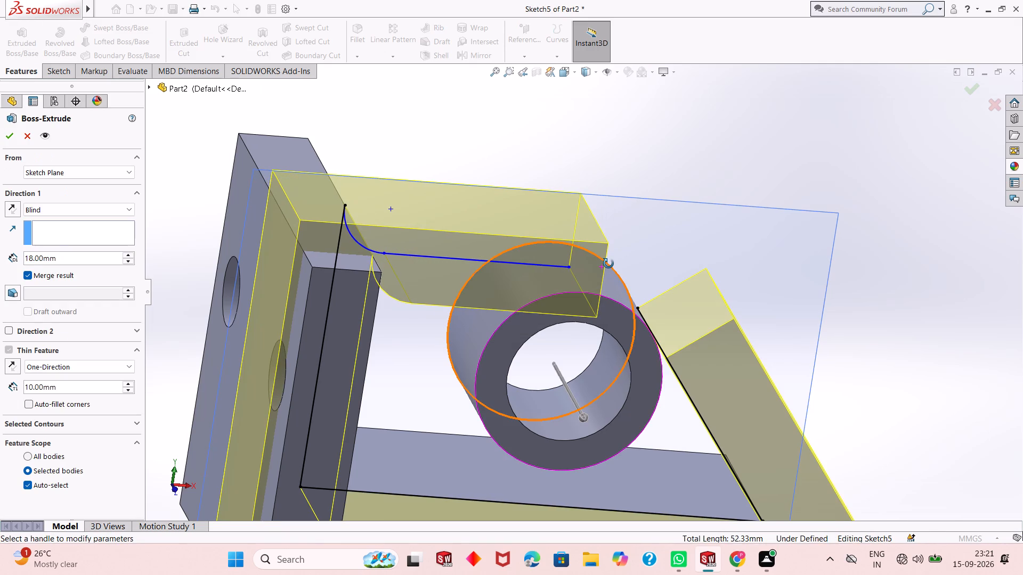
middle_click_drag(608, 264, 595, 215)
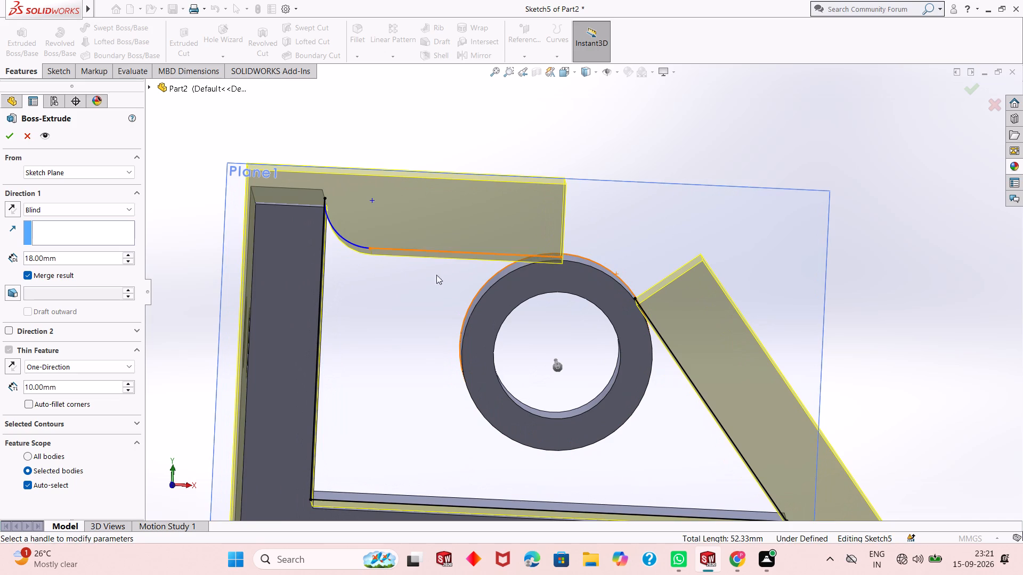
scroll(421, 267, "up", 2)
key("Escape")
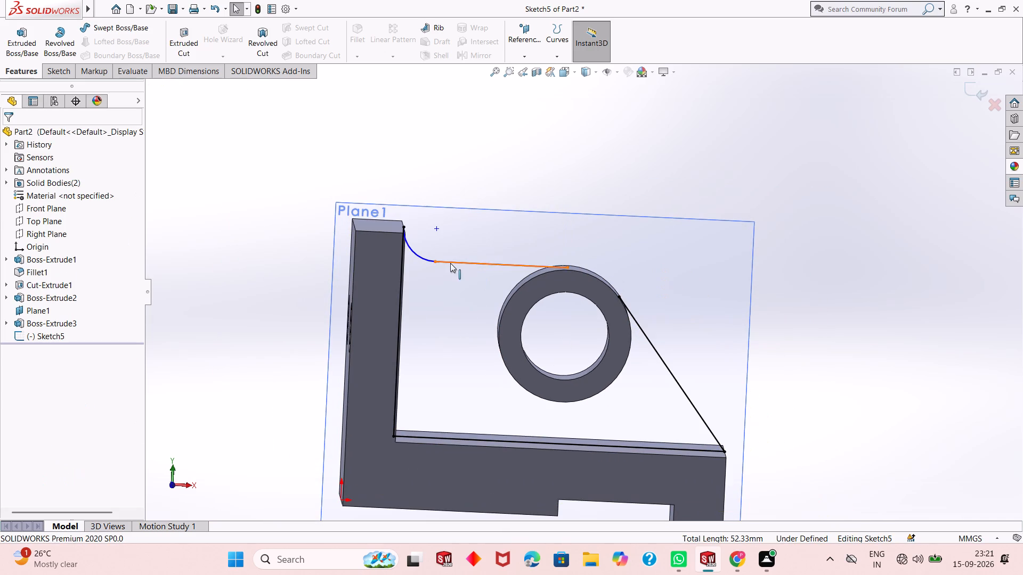
Draw a 3-point arc of about 14 mm radius over the cylinder, from the horizontal line's end to the sloped line's upper end.
left_click(59, 77)
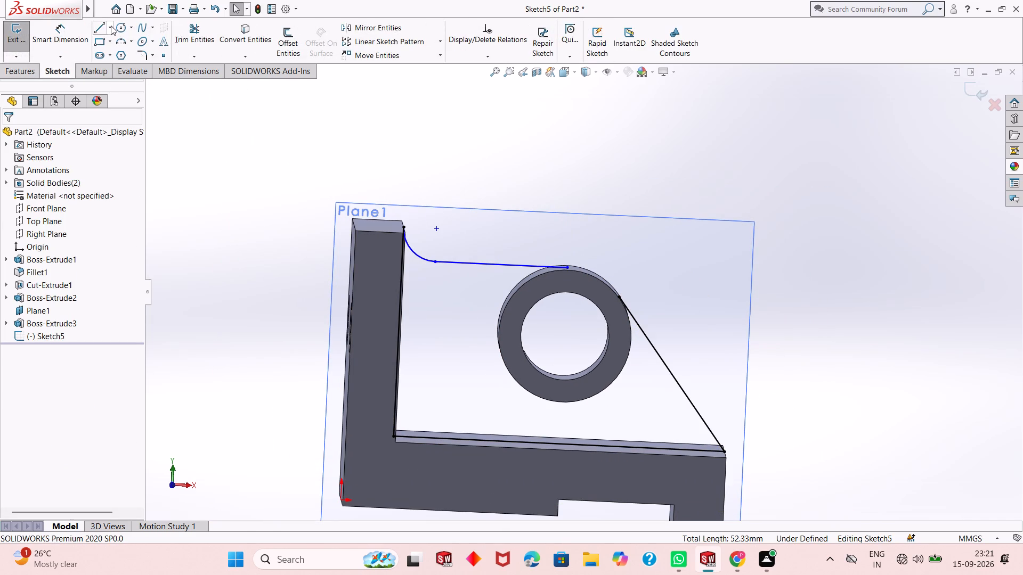
left_click(118, 39)
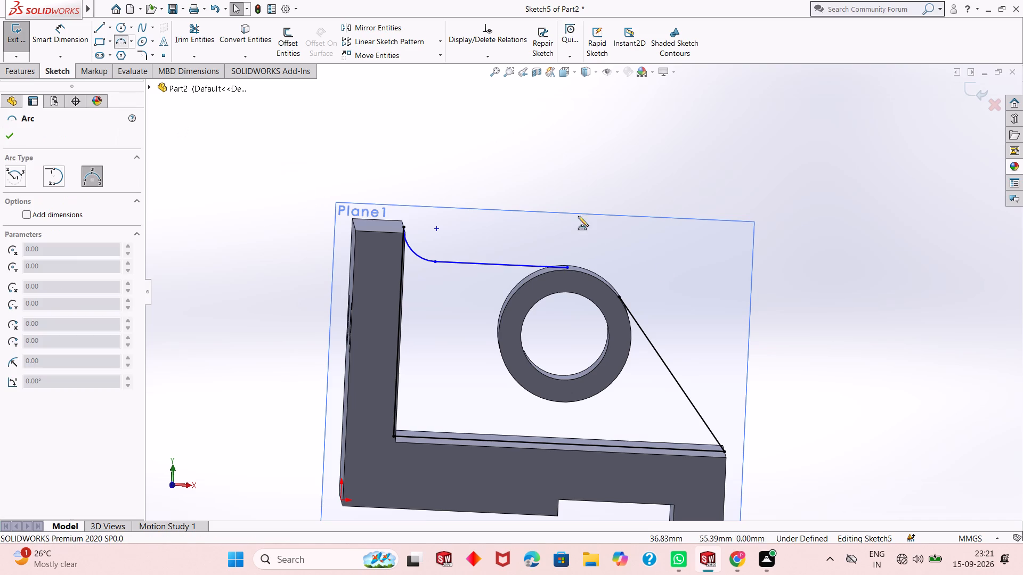
left_click(569, 269)
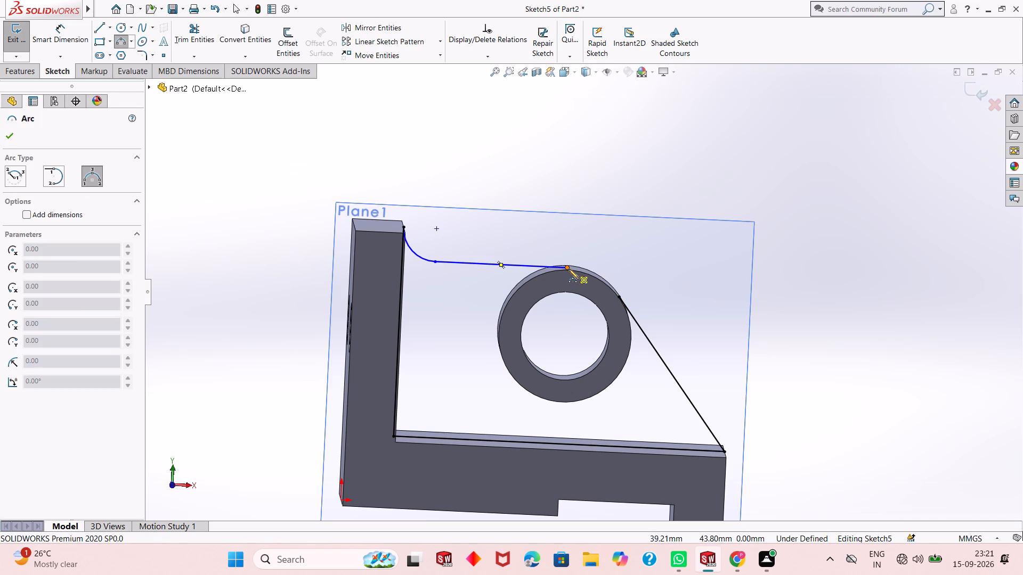
left_click(620, 298)
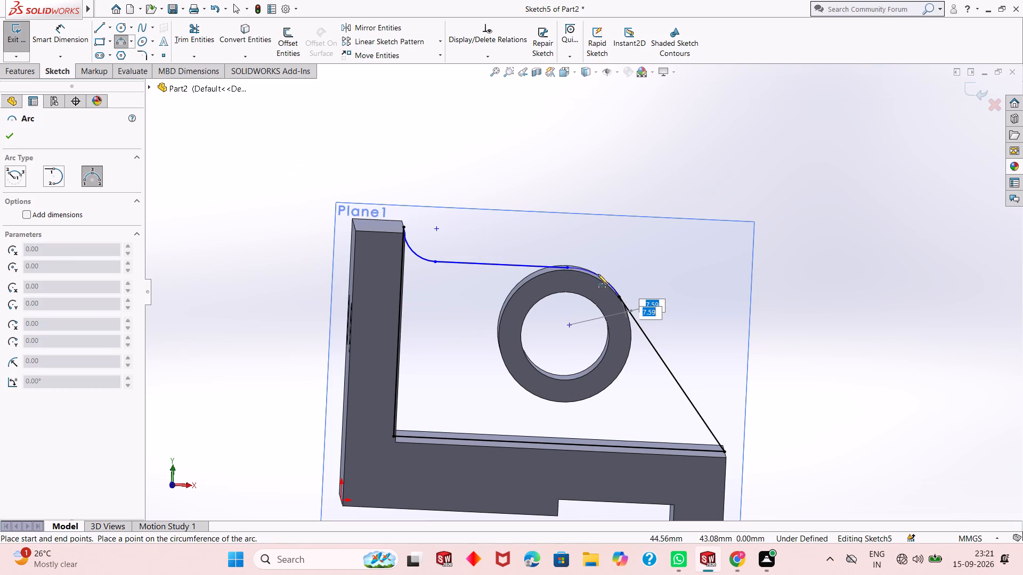
middle_click_drag(598, 274, 578, 305)
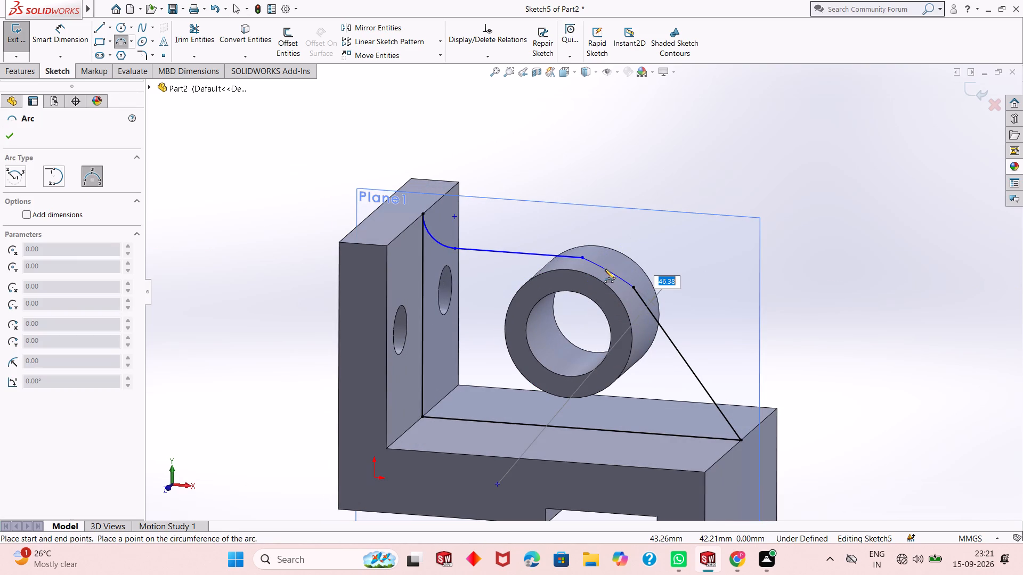
left_click(612, 268)
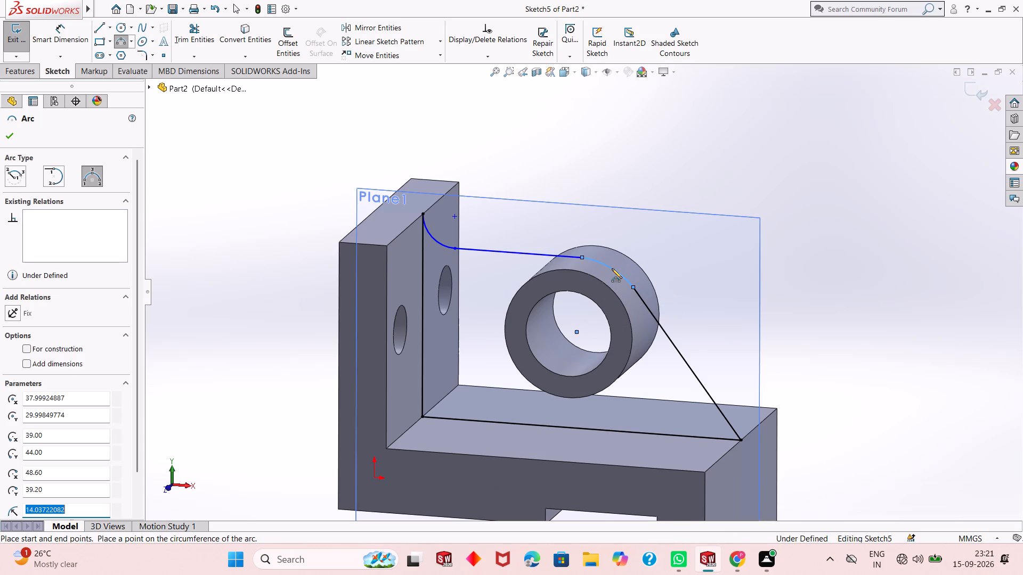
key("Escape")
key("Escape")
key("Escape")
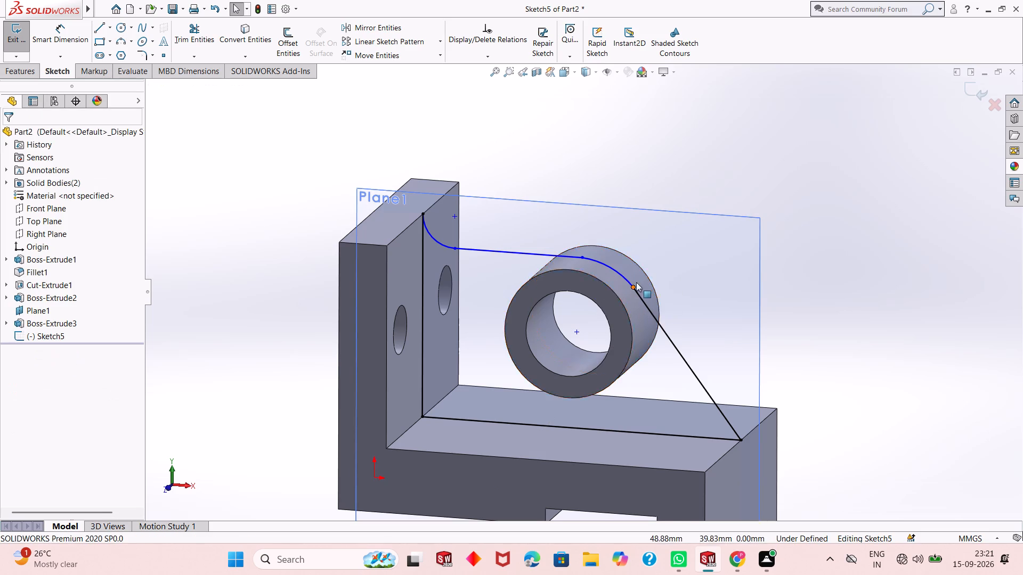
Extrude the closed web profile as a Mid Plane boss with a depth of 8 mm.
middle_click_drag(655, 262, 690, 235)
middle_click_drag(690, 235, 654, 241)
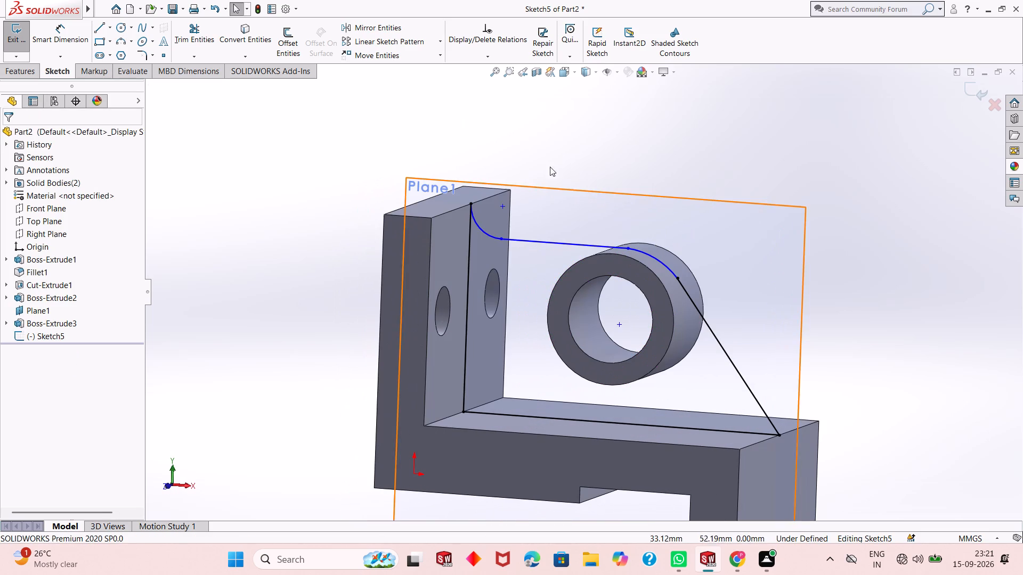
left_click(21, 70)
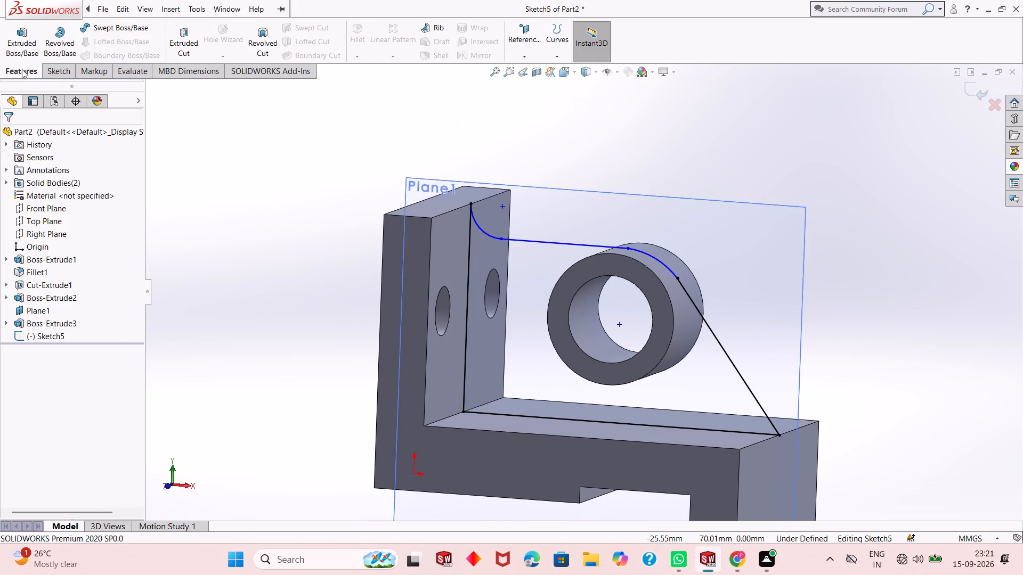
left_click(25, 48)
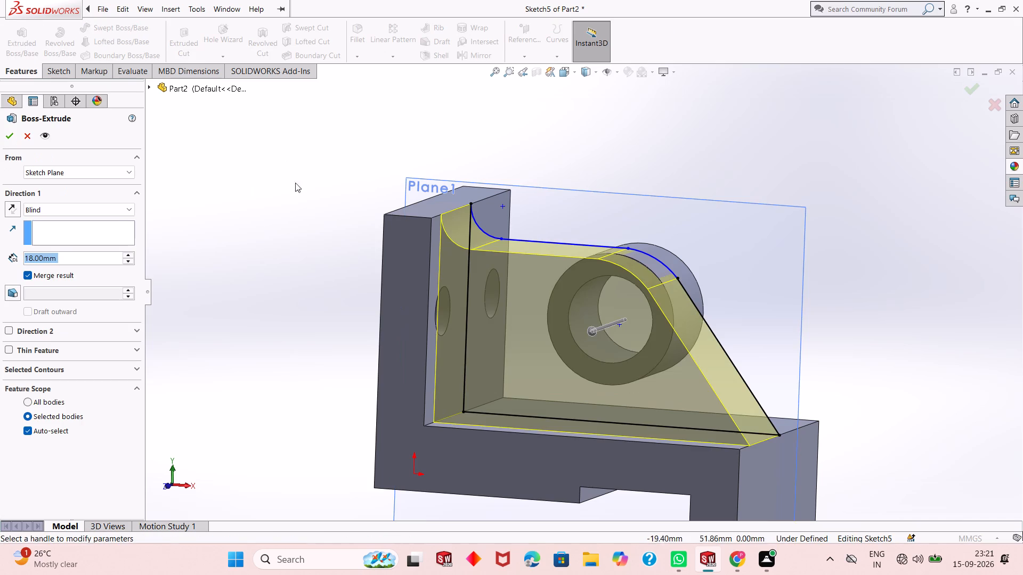
left_click(84, 212)
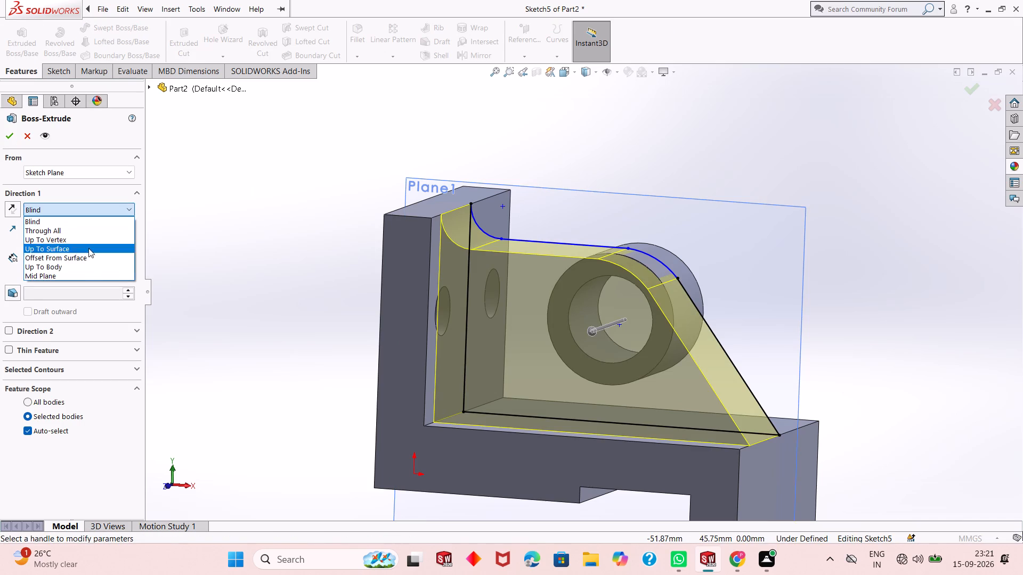
left_click(88, 271)
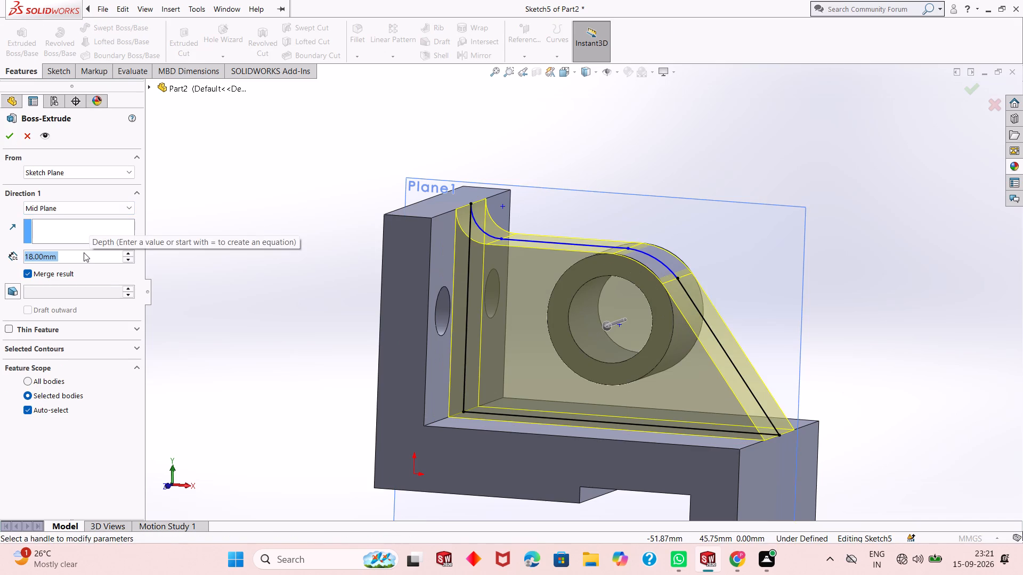
middle_click_drag(507, 278, 448, 287)
double_click(67, 260)
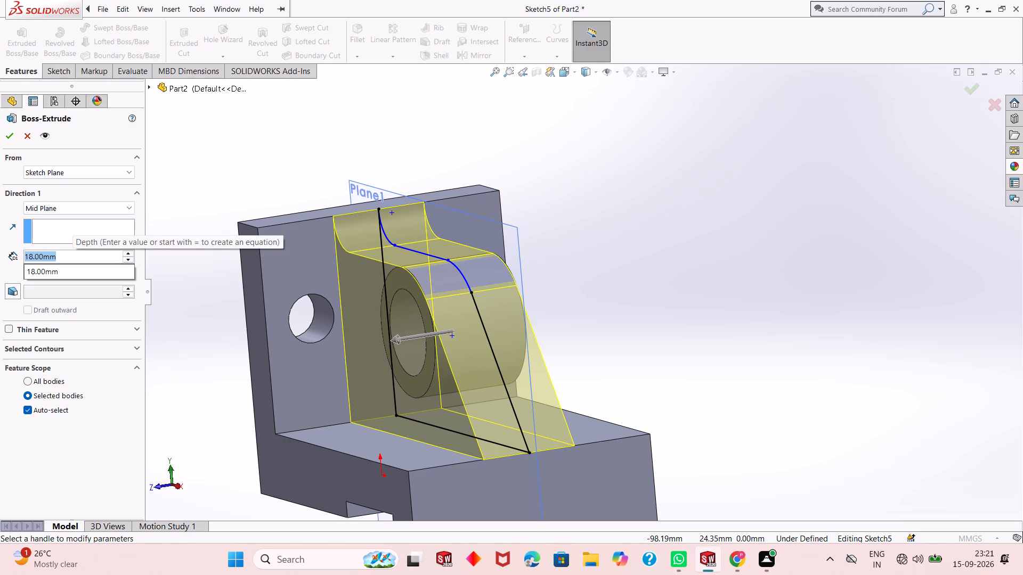
key("8")
key("Return")
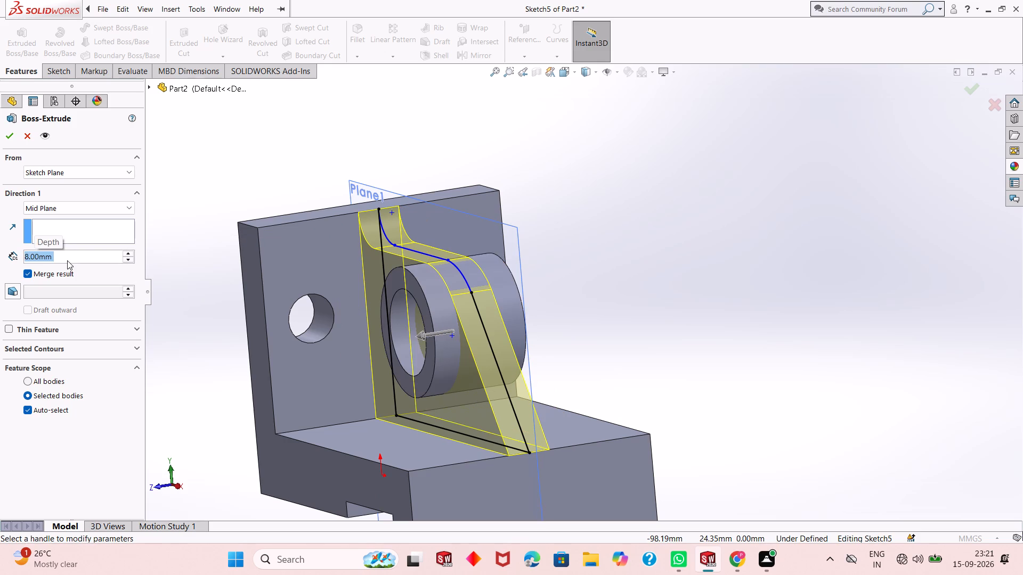
left_click(6, 132)
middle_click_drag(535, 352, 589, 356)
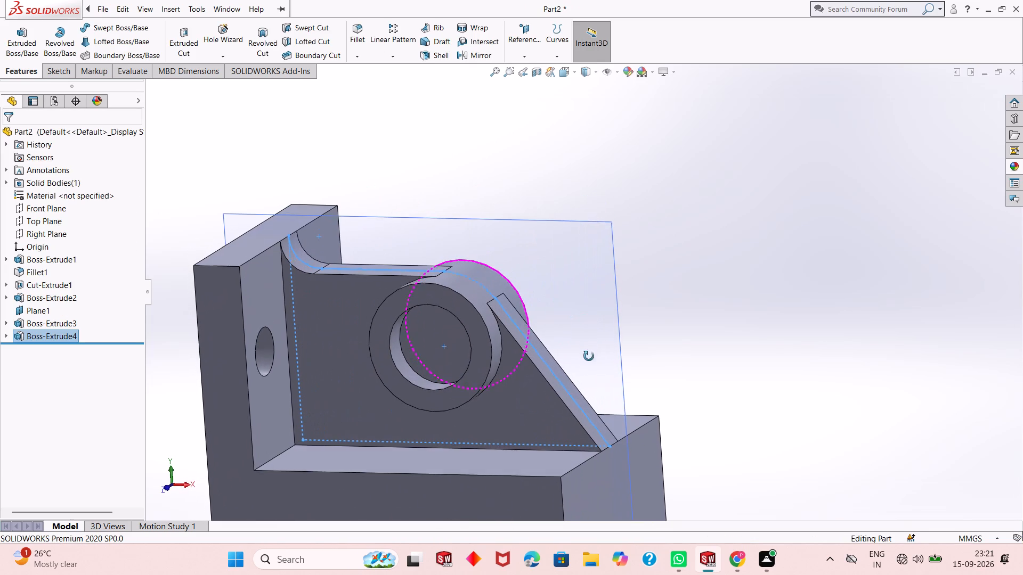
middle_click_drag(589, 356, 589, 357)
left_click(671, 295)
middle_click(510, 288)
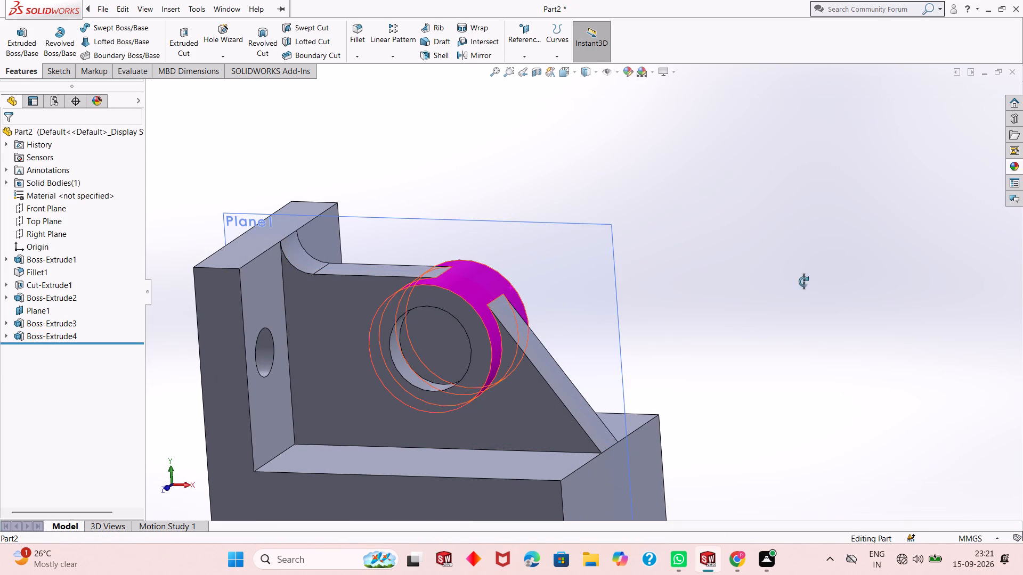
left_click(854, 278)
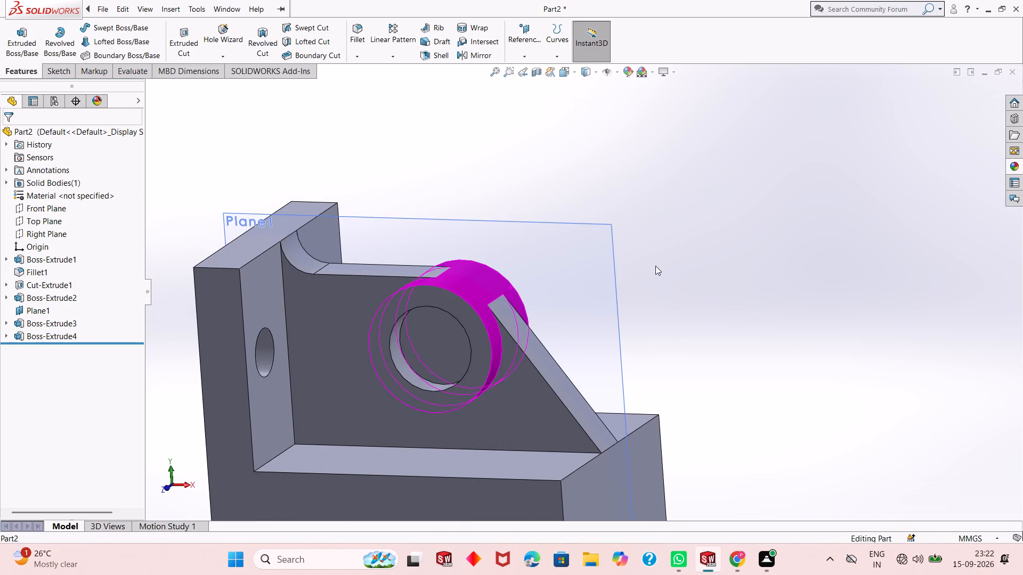
Hide Plane1, the reference plane running through the middle of the bracket.
right_click(565, 251)
left_click(607, 237)
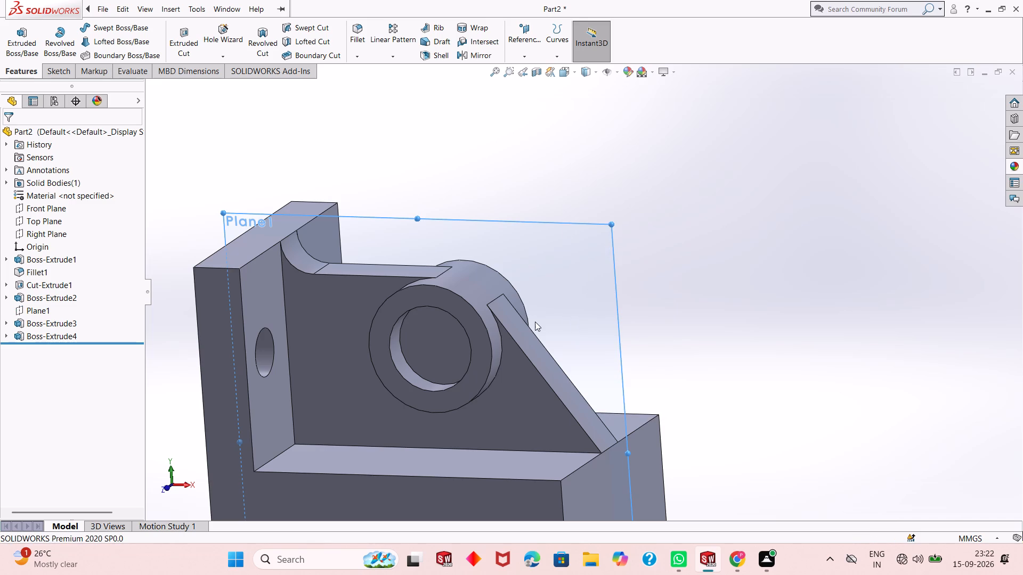
On the web face inside the hollow cylinder, sketch a circle about 9 mm in diameter, concentric with the bore.
middle_click_drag(535, 322, 566, 286)
left_click(489, 318)
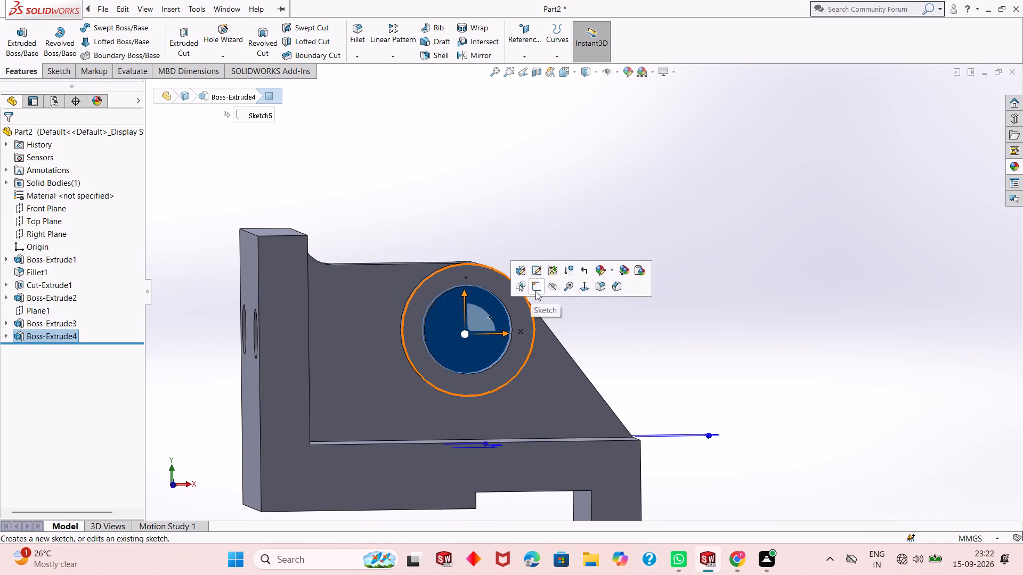
left_click(535, 291)
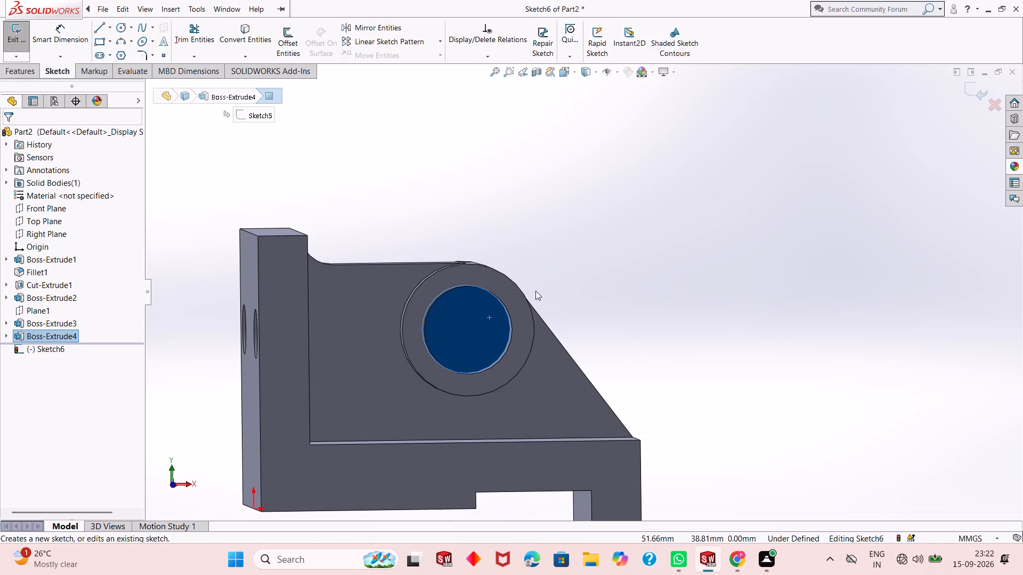
key("ctrl+8")
key("c")
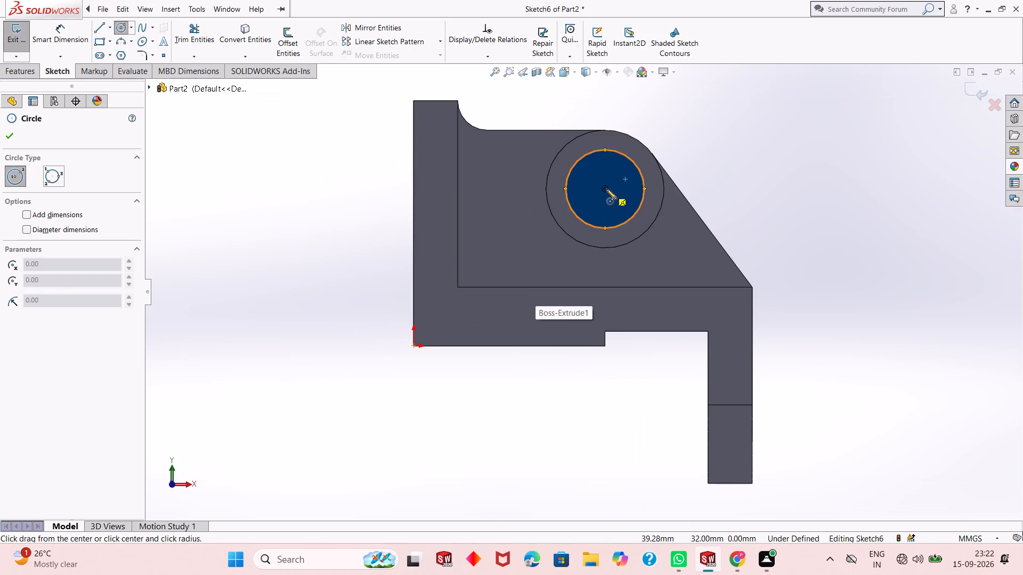
left_click(605, 187)
left_click(623, 176)
right_click(623, 176)
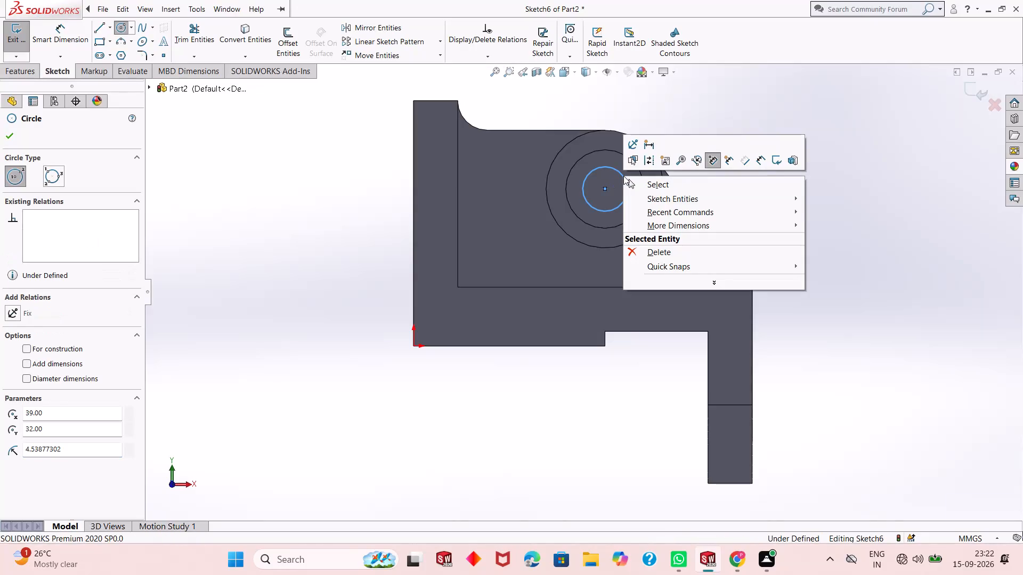
left_click(667, 179)
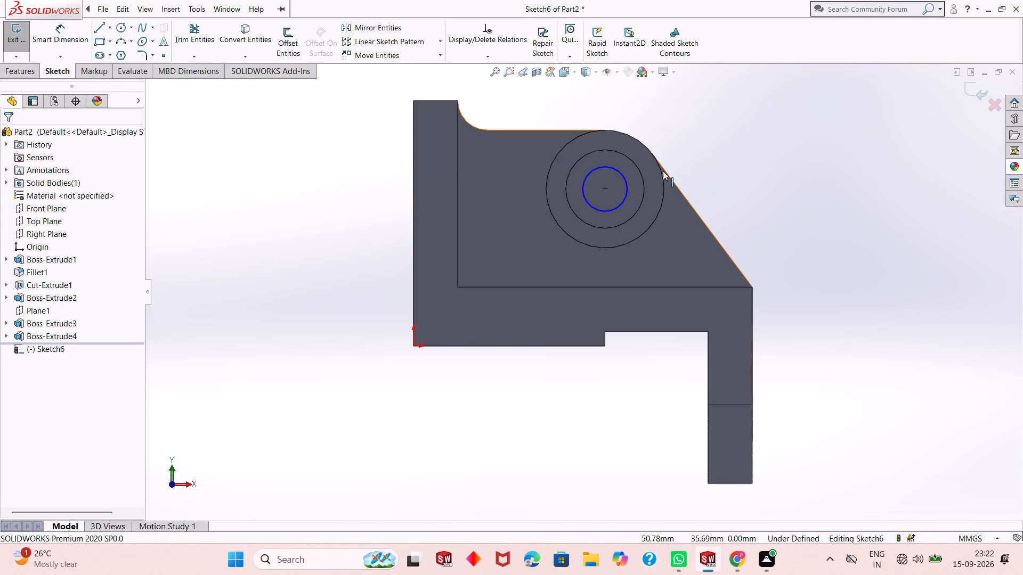
Dimension the sketched circle's diameter to 16 mm.
left_click(48, 24)
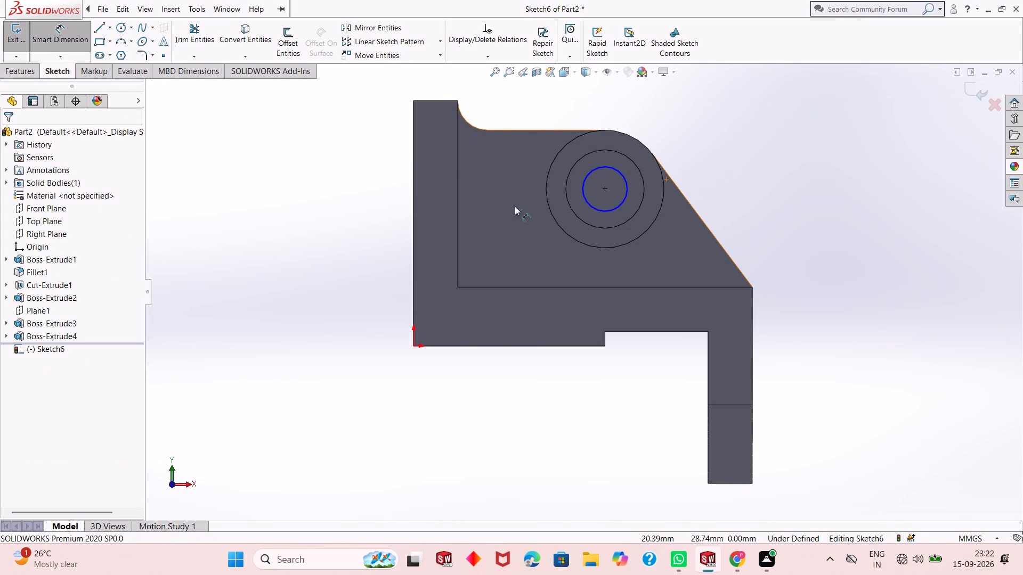
left_click(597, 210)
left_click(397, 270)
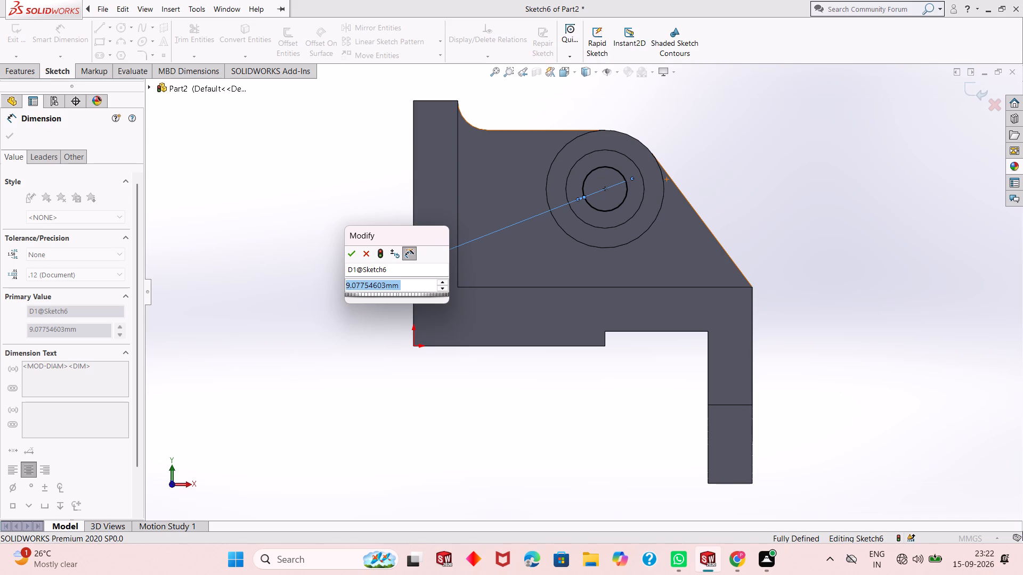
type("16")
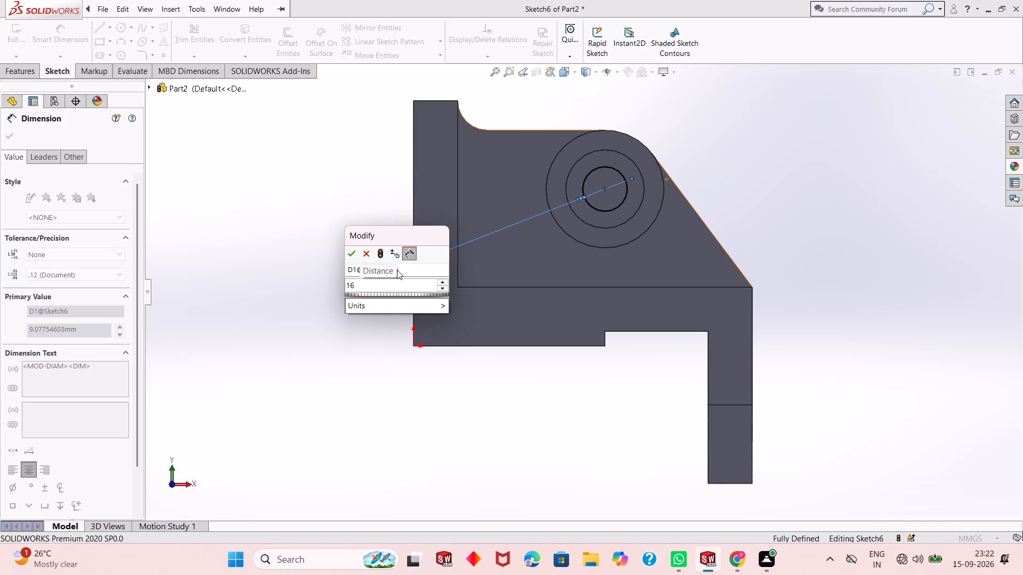
key("Return")
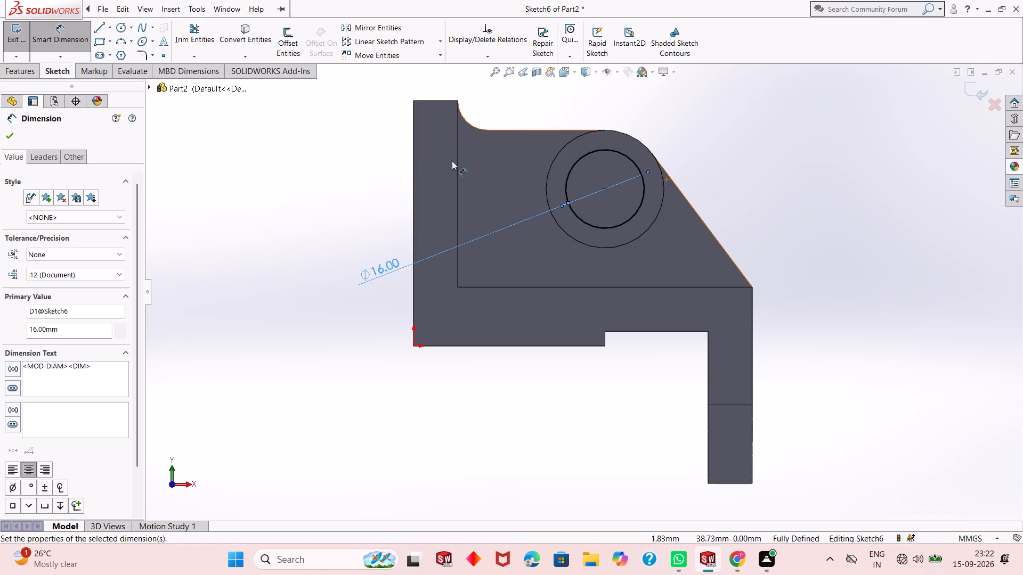
middle_click_drag(603, 199, 574, 216)
scroll(574, 216, "up", 1)
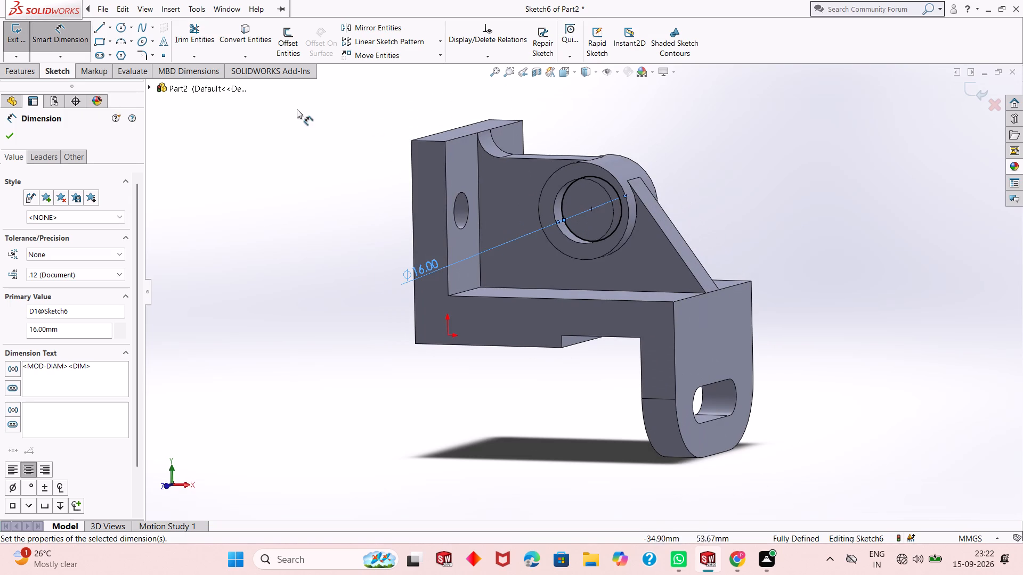
left_click(6, 139)
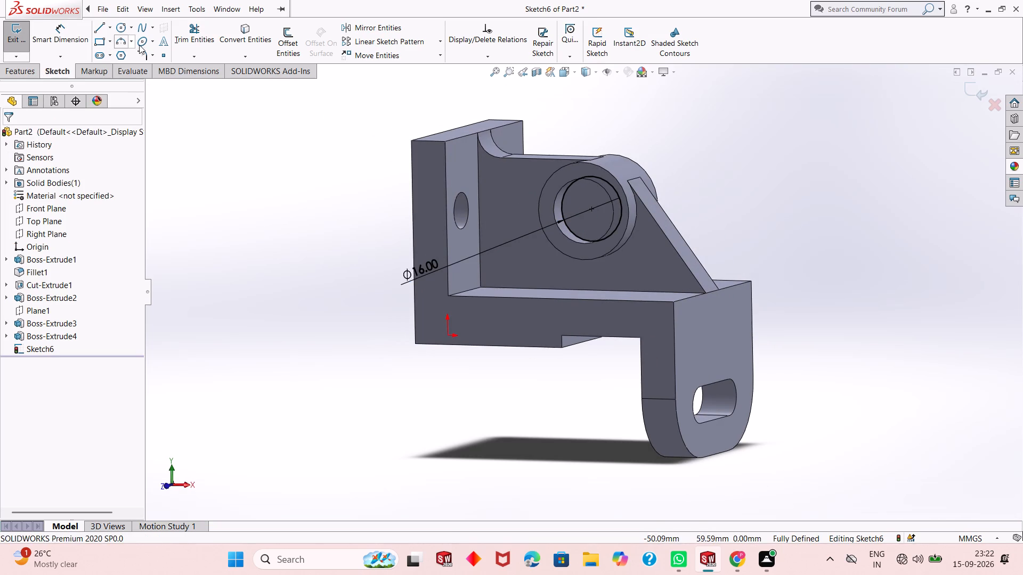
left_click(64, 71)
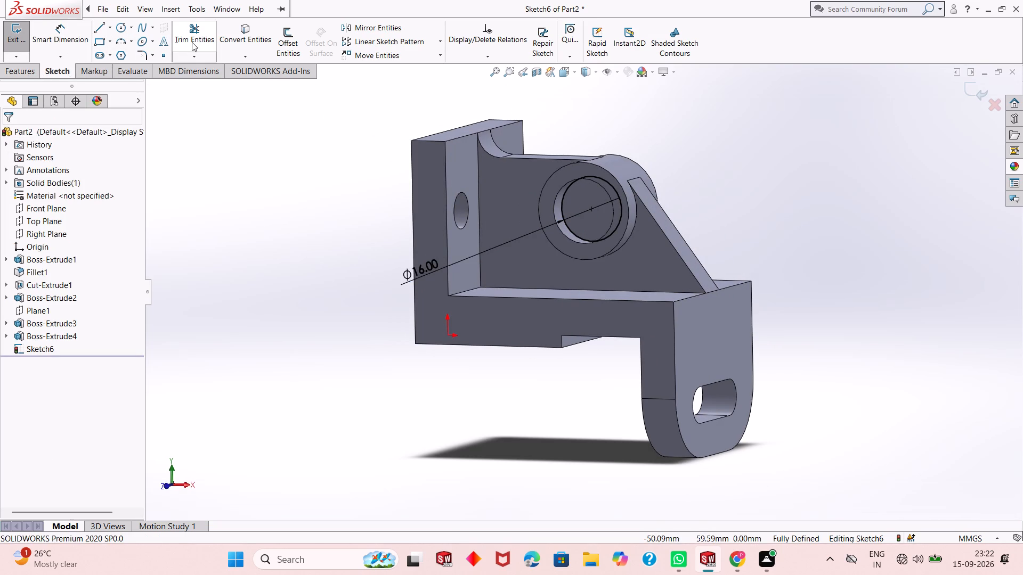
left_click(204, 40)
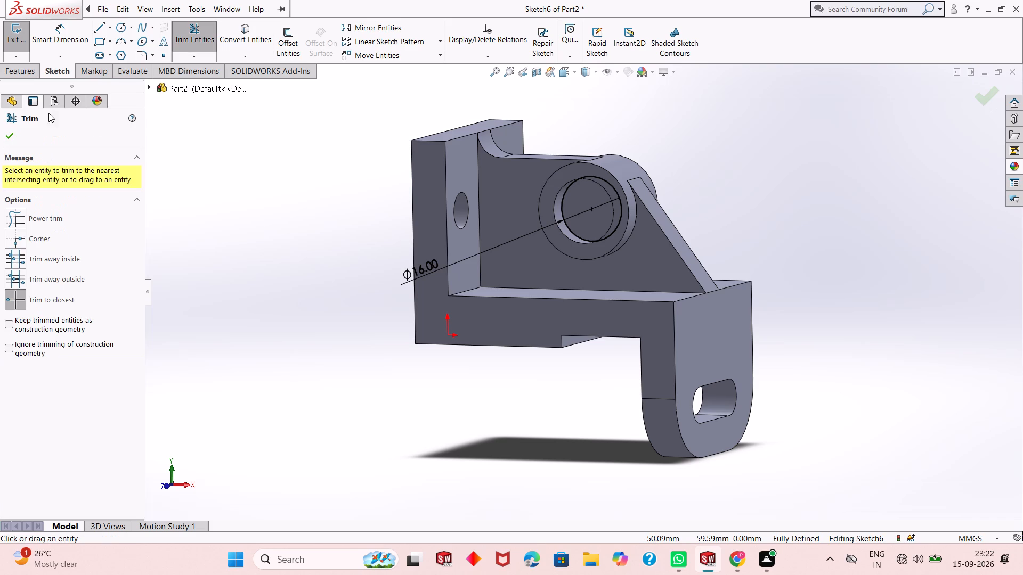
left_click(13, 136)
Cut the 16 mm circle through the web with an Extruded Cut set to Through All.
left_click(14, 76)
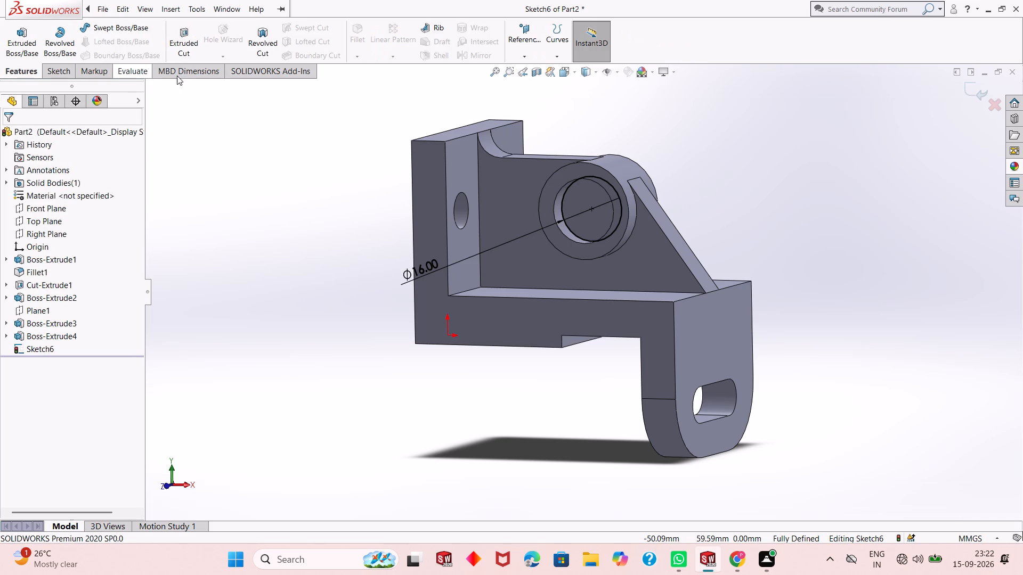
left_click(183, 48)
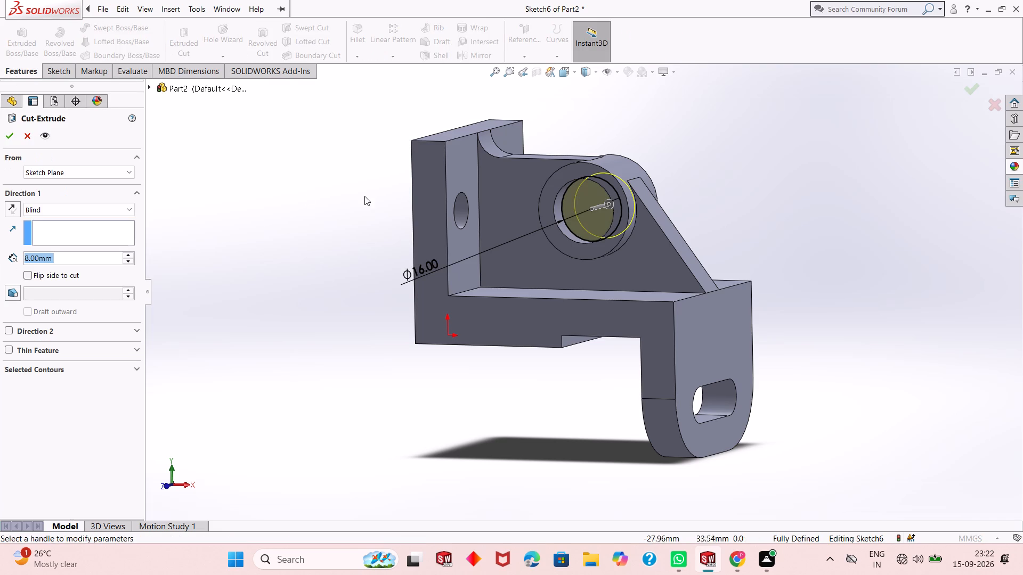
left_click(49, 211)
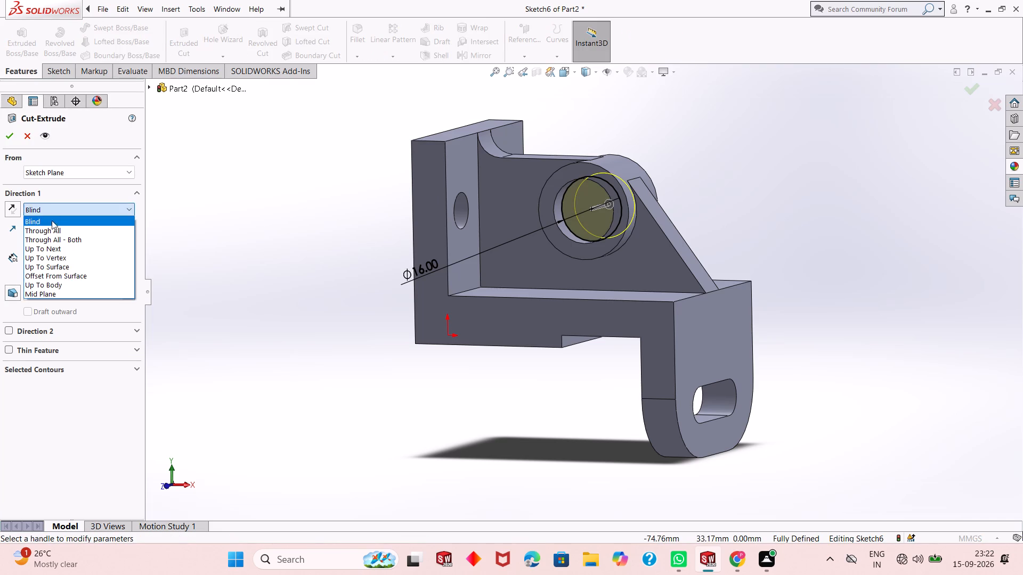
left_click(54, 226)
left_click(14, 138)
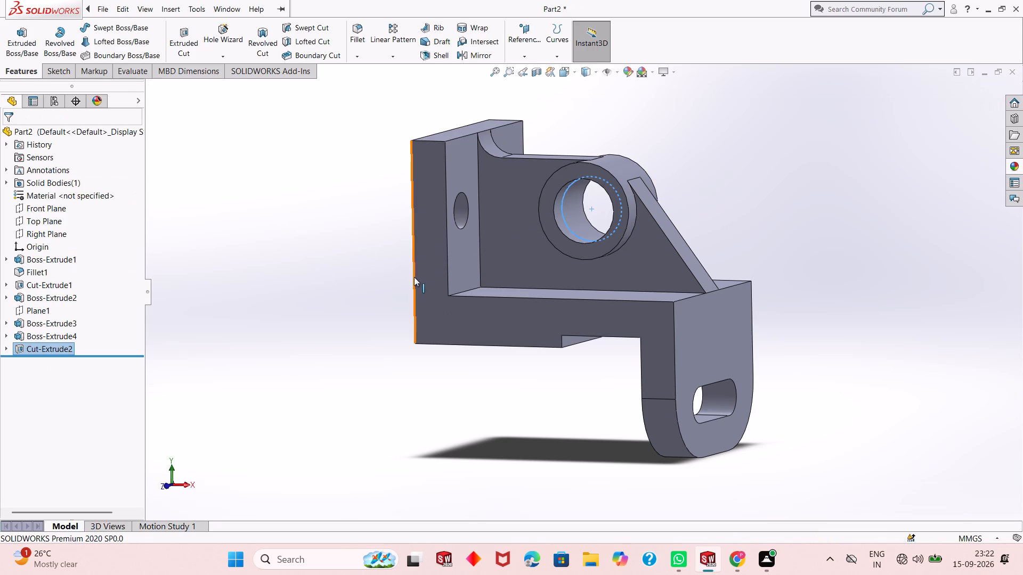
left_click(347, 276)
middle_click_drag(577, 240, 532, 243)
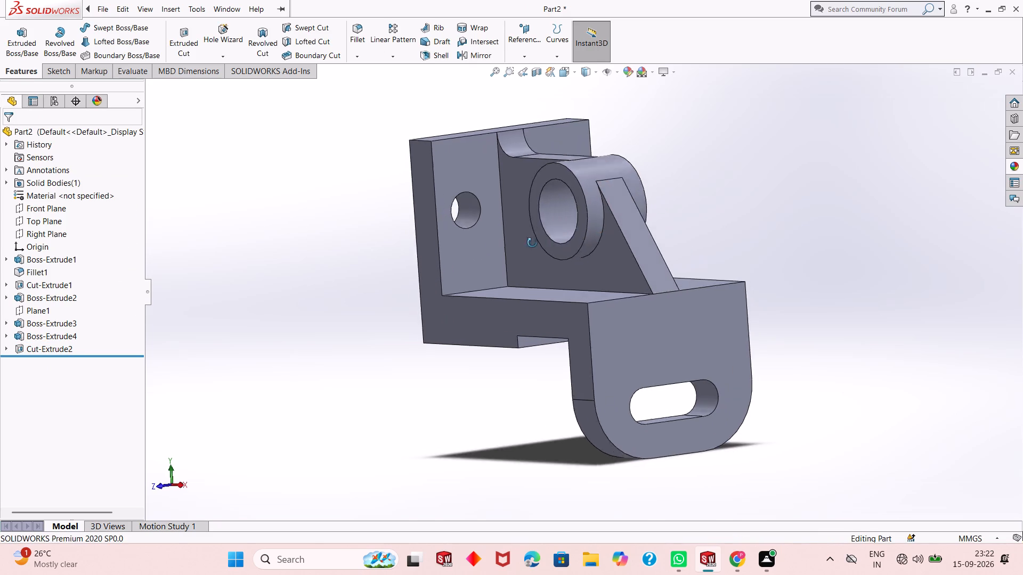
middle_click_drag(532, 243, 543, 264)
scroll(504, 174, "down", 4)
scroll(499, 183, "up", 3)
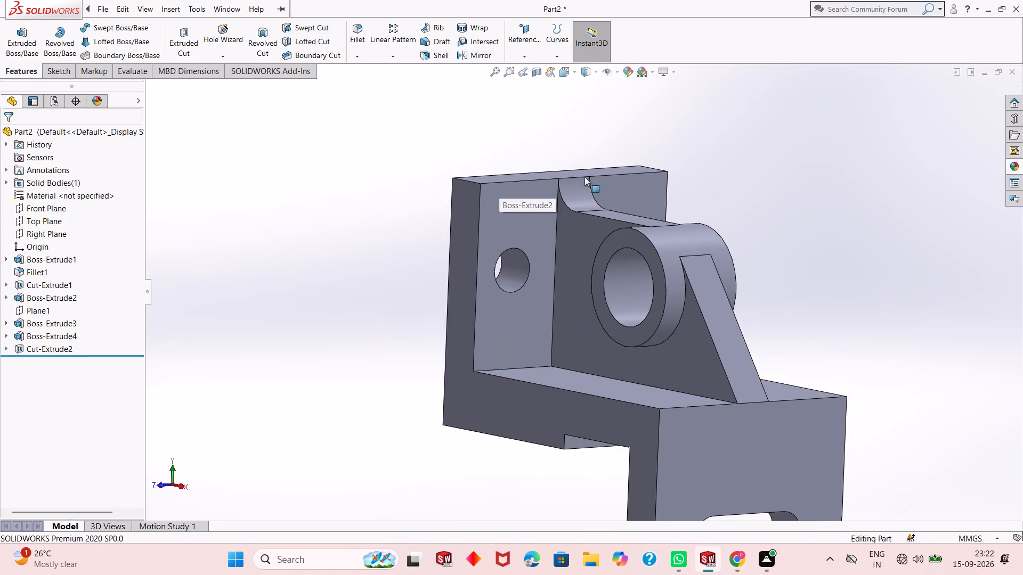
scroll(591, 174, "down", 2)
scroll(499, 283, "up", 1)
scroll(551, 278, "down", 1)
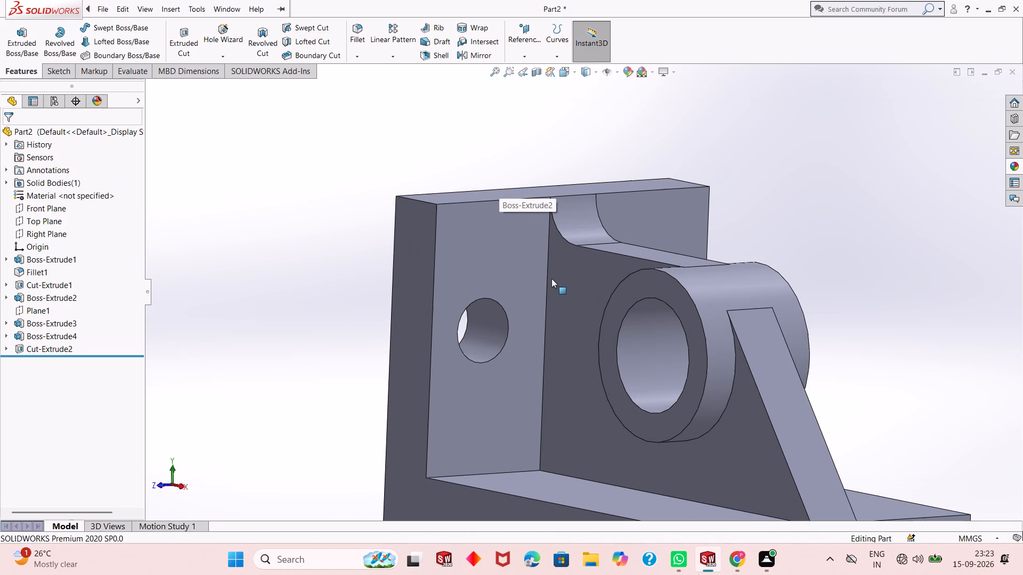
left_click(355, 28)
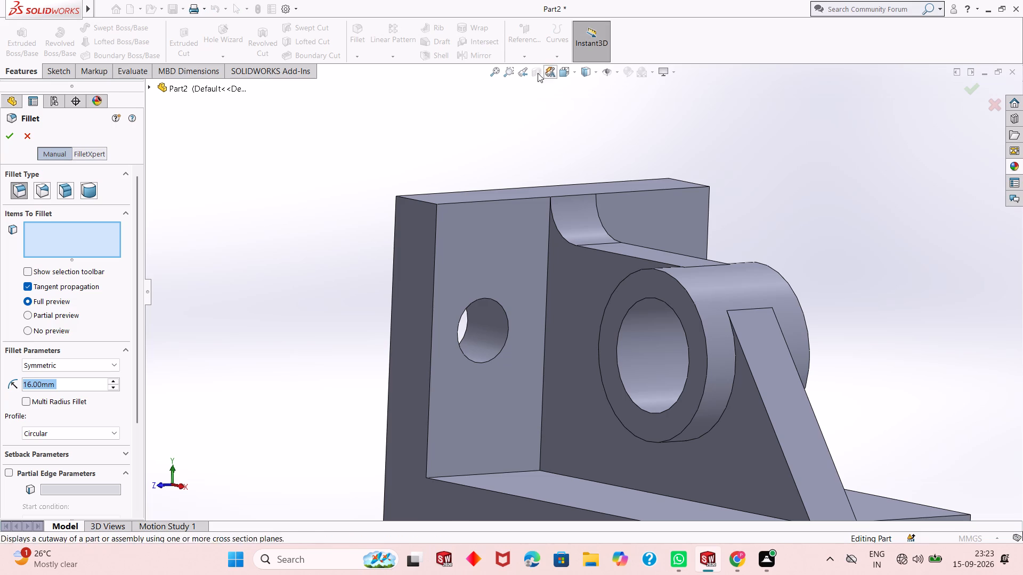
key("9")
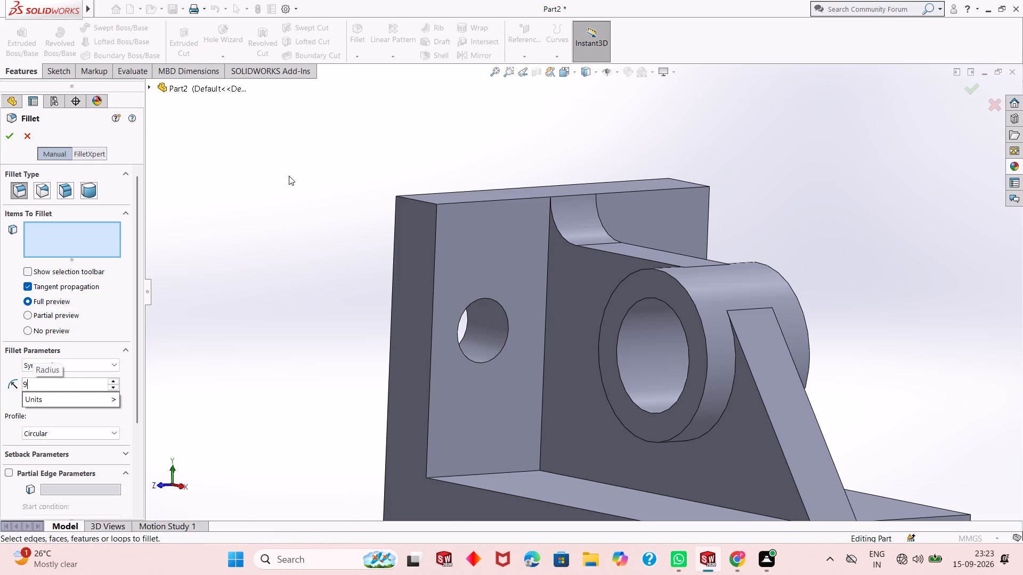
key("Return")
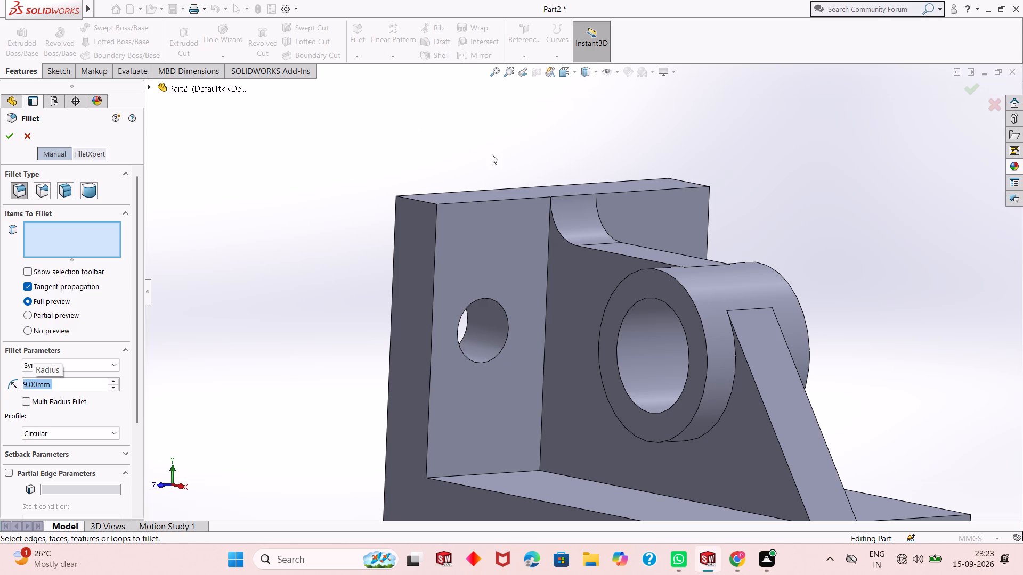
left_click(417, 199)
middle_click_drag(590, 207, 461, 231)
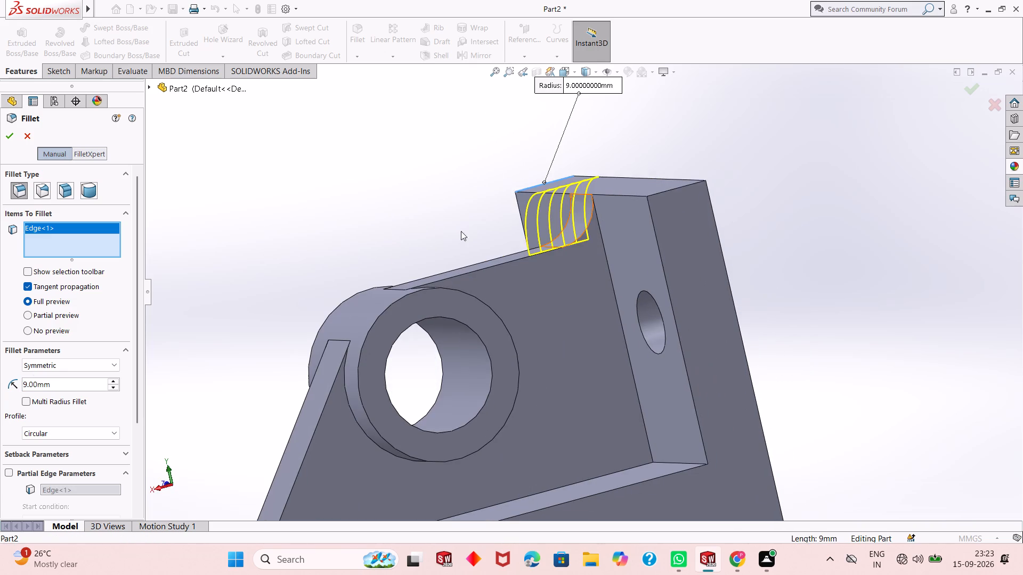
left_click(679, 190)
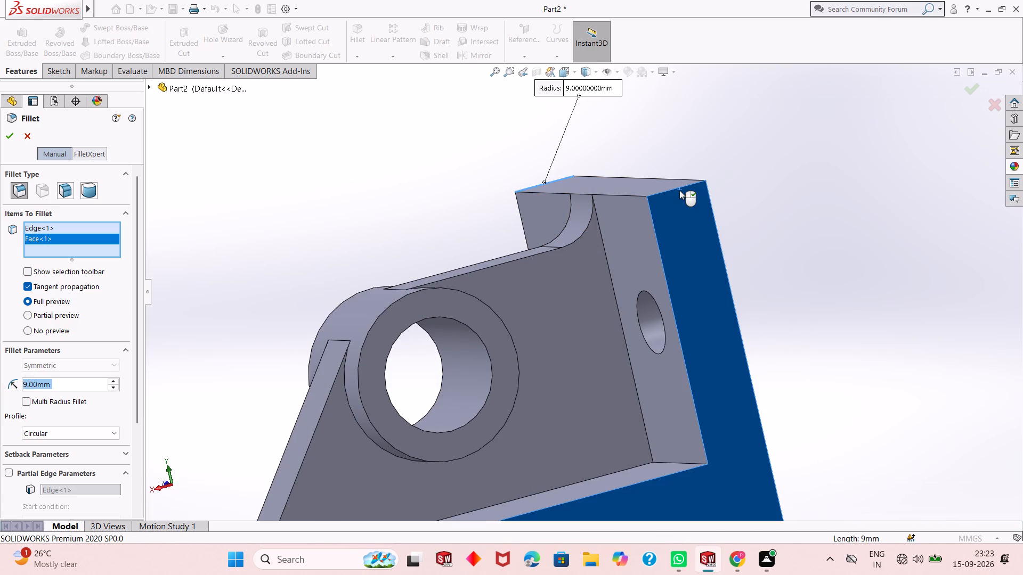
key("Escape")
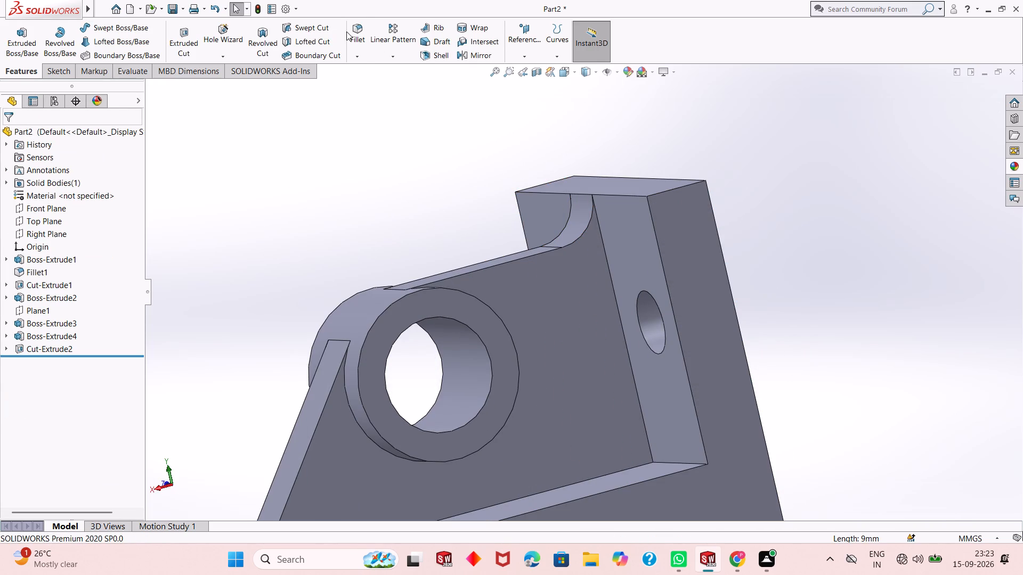
Fillet the two short top corner edges of the upright plate with a 9 mm radius.
left_click(356, 34)
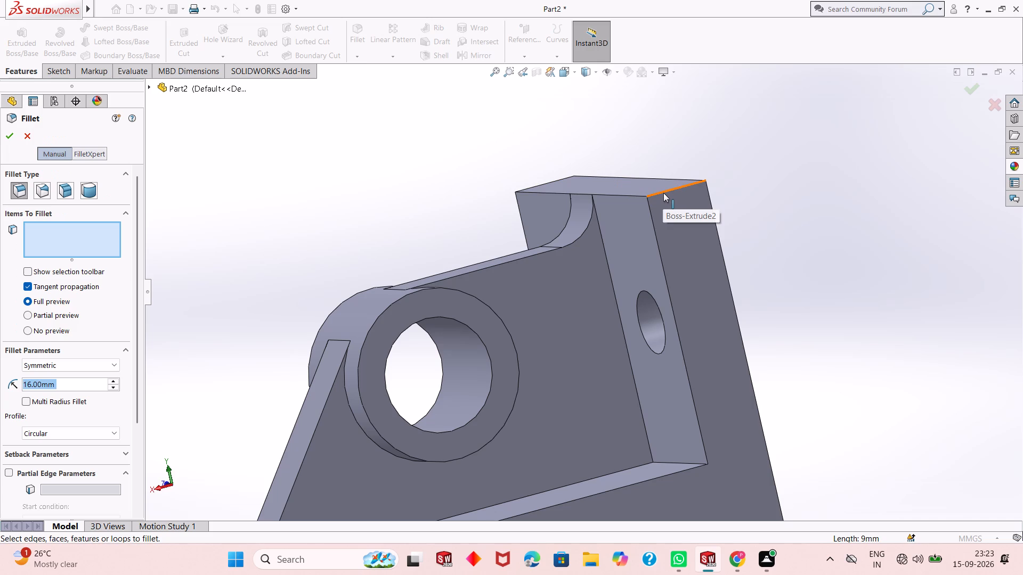
left_click(663, 193)
middle_click_drag(616, 176, 756, 171)
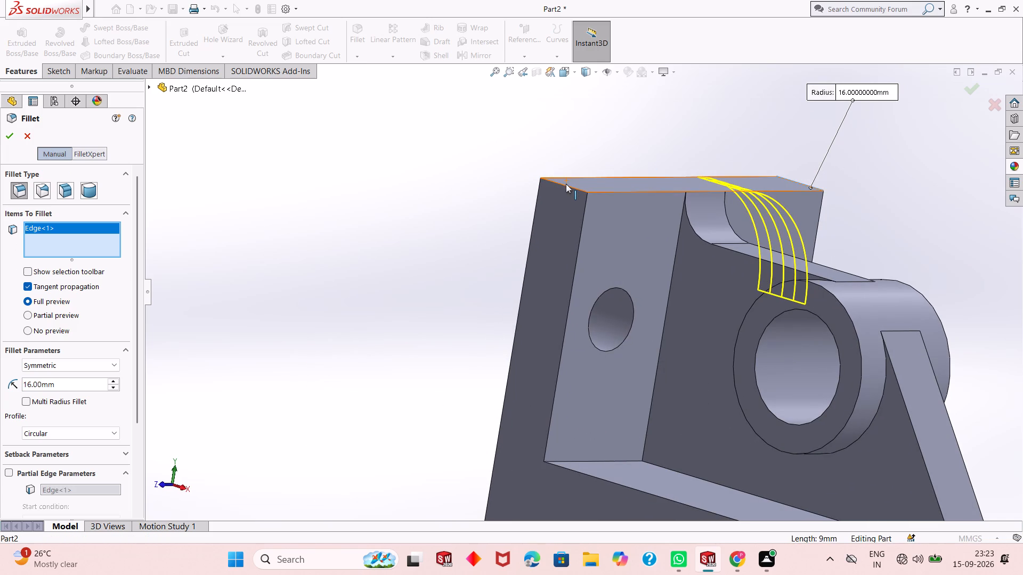
left_click(566, 184)
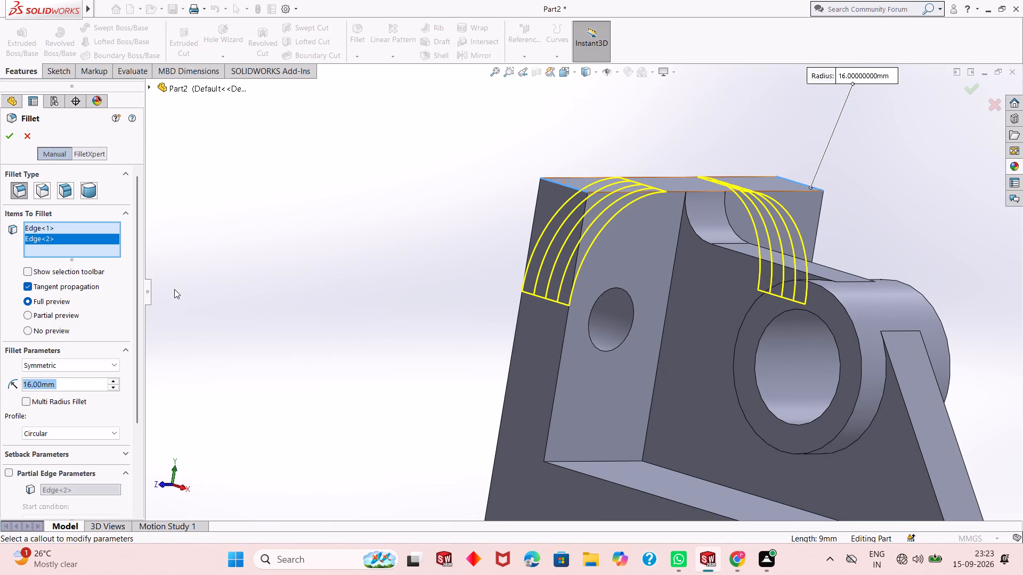
key("9")
key("Return")
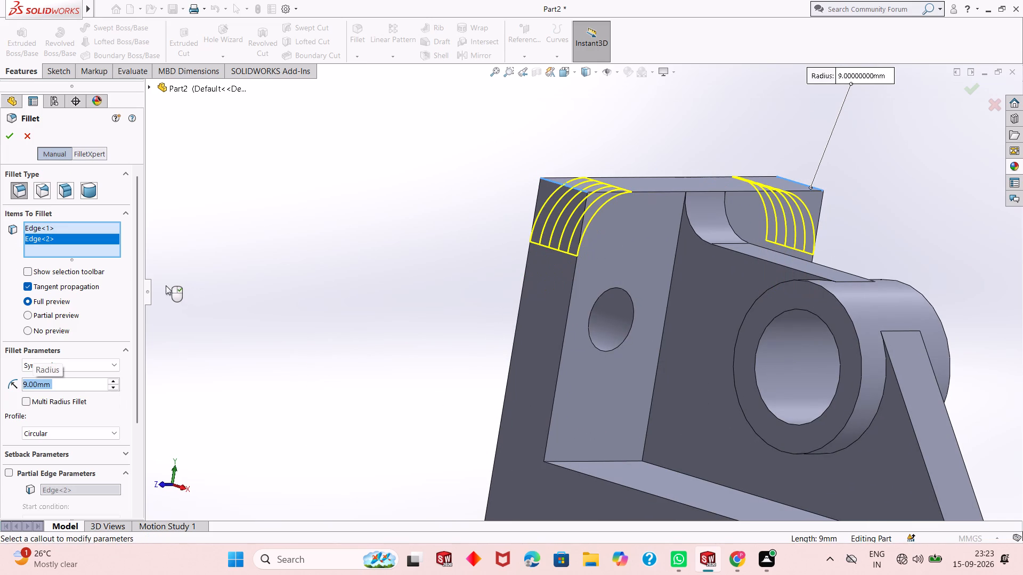
left_click(10, 139)
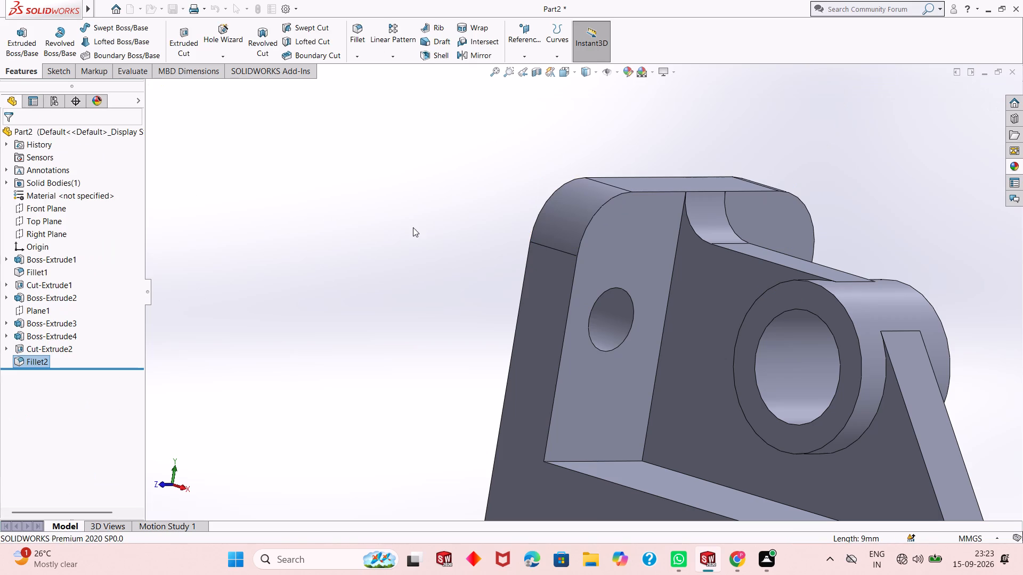
Examine the whole bracket from several angles, including the upright plate's rounded corners, the cylinder bore and the slotted leg.
scroll(501, 264, "up", 2)
scroll(719, 276, "up", 1)
scroll(720, 276, "down", 2)
scroll(615, 252, "up", 2)
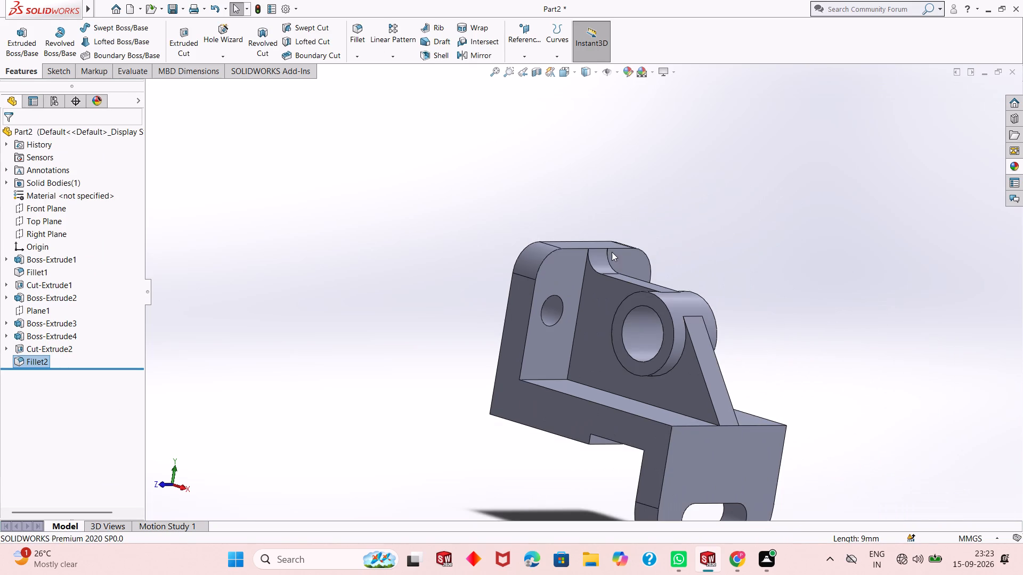
scroll(612, 252, "up", 1)
middle_click_drag(664, 254, 659, 224)
scroll(630, 288, "up", 1)
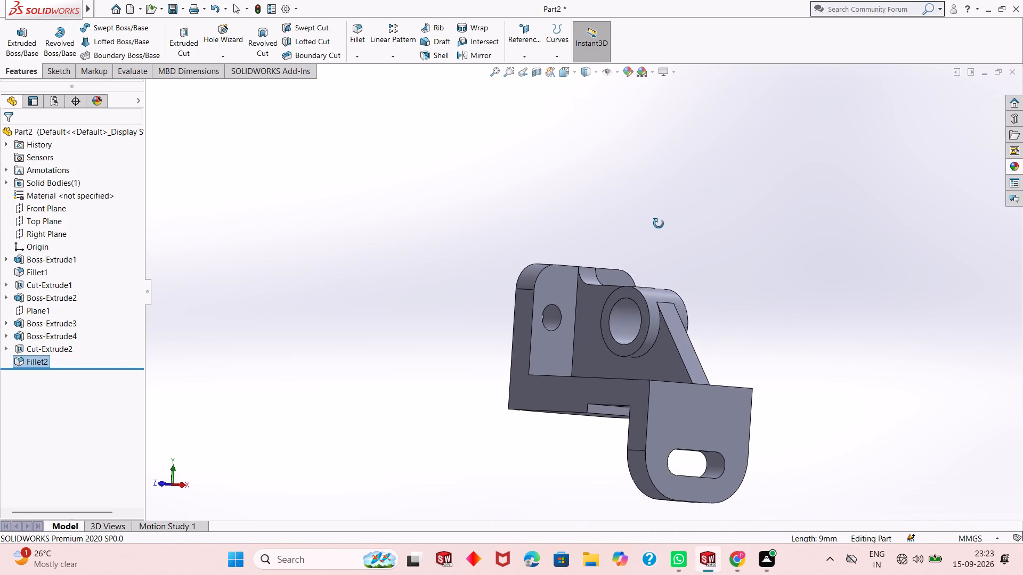
middle_click_drag(659, 224, 665, 248)
scroll(626, 248, "down", 1)
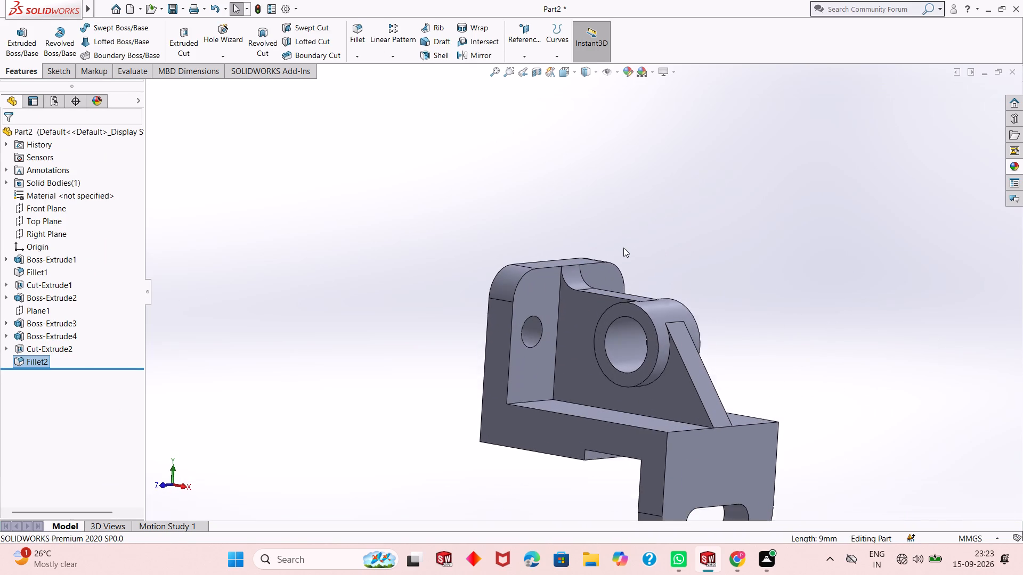
Examine the bracket's upright plate, web and bored cylinder up close and from slightly different angles.
scroll(623, 248, "down", 2)
middle_click_drag(672, 268, 667, 274)
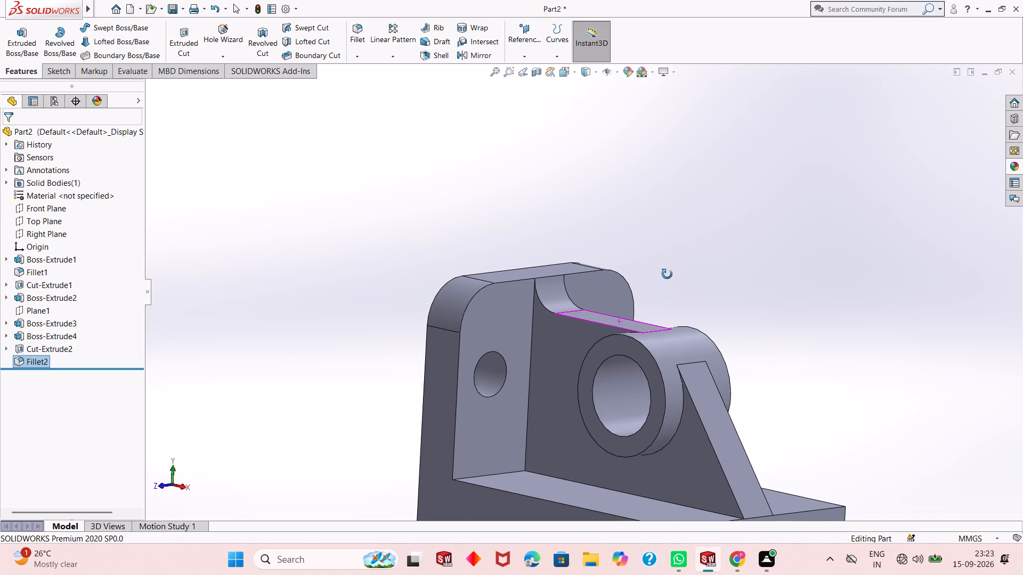
middle_click_drag(667, 274, 665, 275)
scroll(654, 279, "up", 6)
middle_click_drag(603, 299, 592, 324)
scroll(592, 324, "down", 4)
scroll(592, 324, "up", 4)
middle_click_drag(592, 324, 627, 336)
scroll(619, 318, "down", 4)
scroll(575, 308, "down", 4)
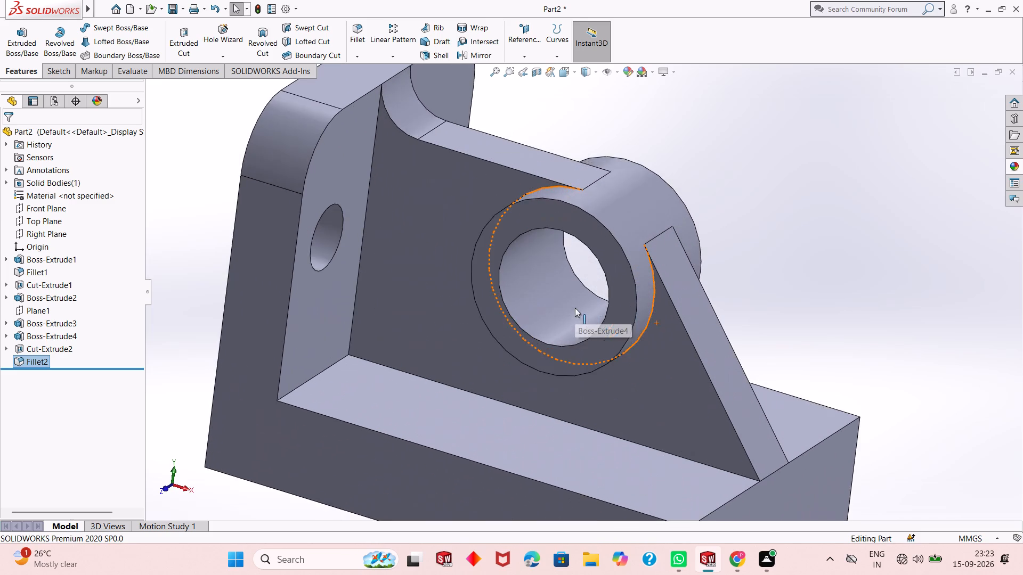
scroll(504, 277, "up", 3)
scroll(490, 221, "down", 3)
scroll(490, 221, "up", 3)
scroll(564, 259, "down", 1)
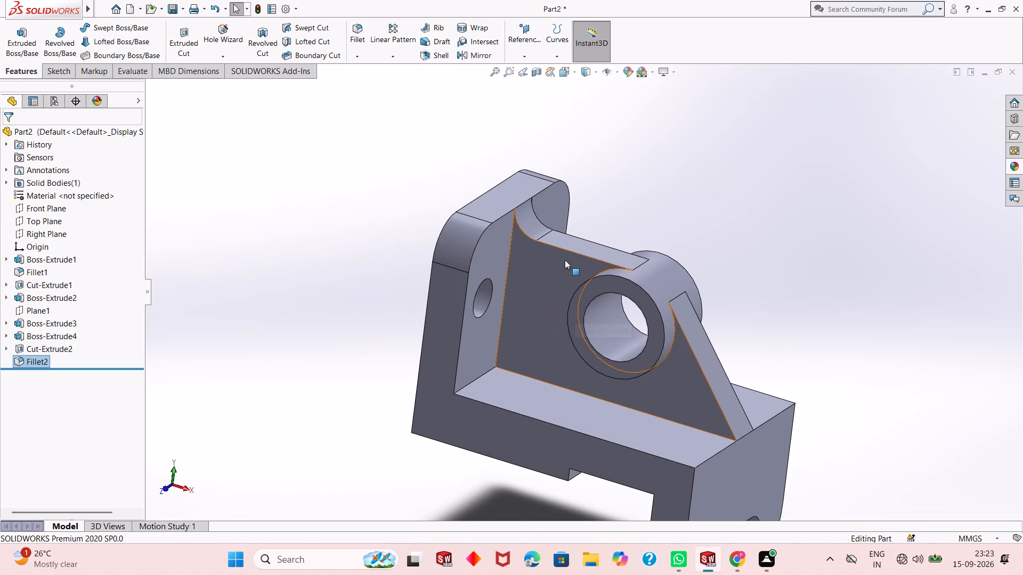
scroll(569, 286, "up", 3)
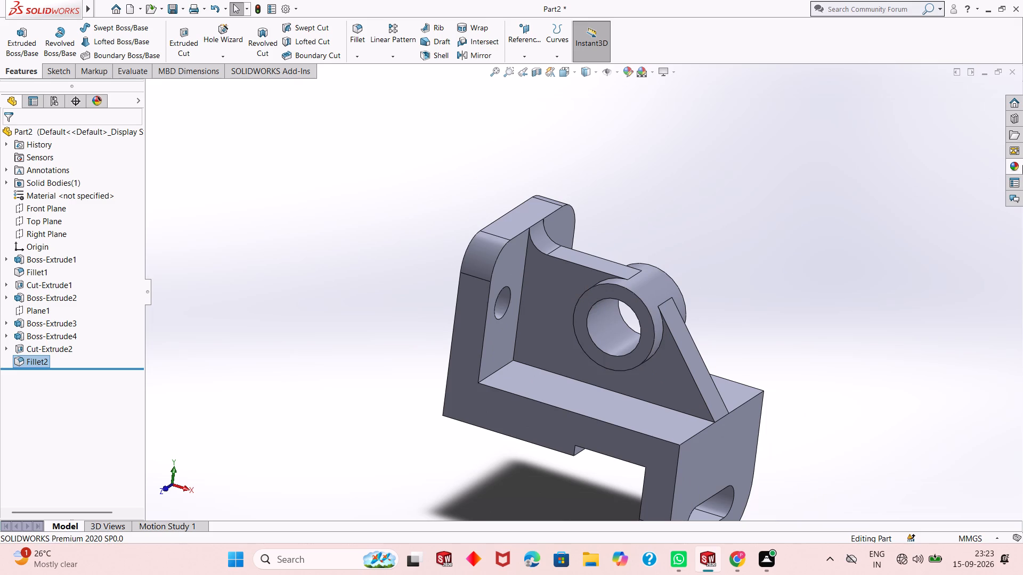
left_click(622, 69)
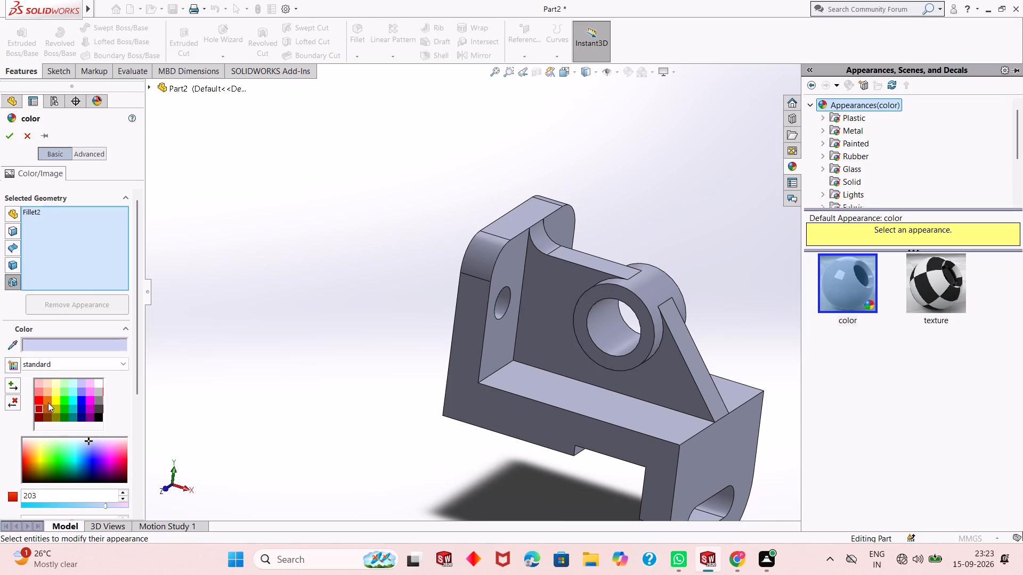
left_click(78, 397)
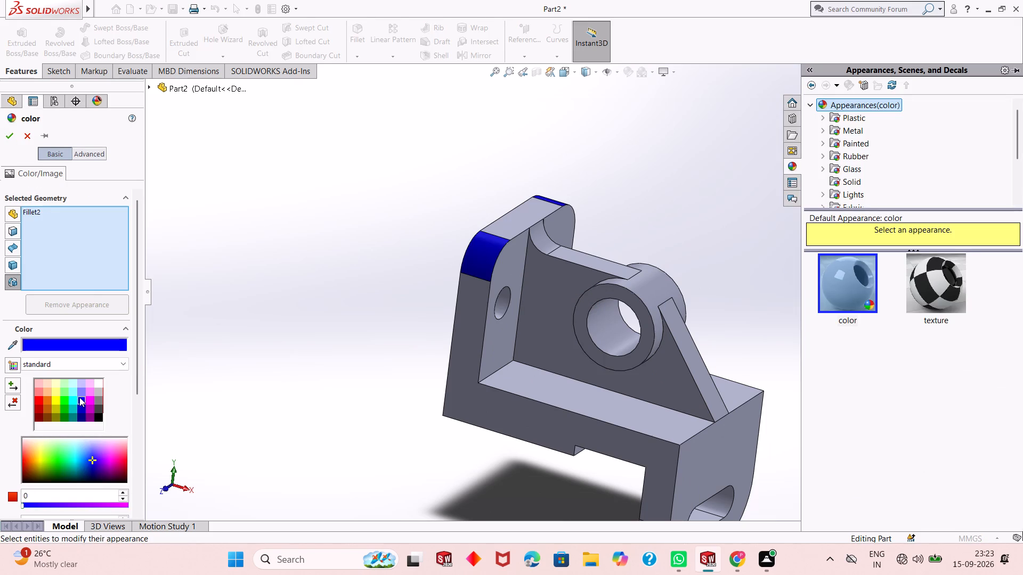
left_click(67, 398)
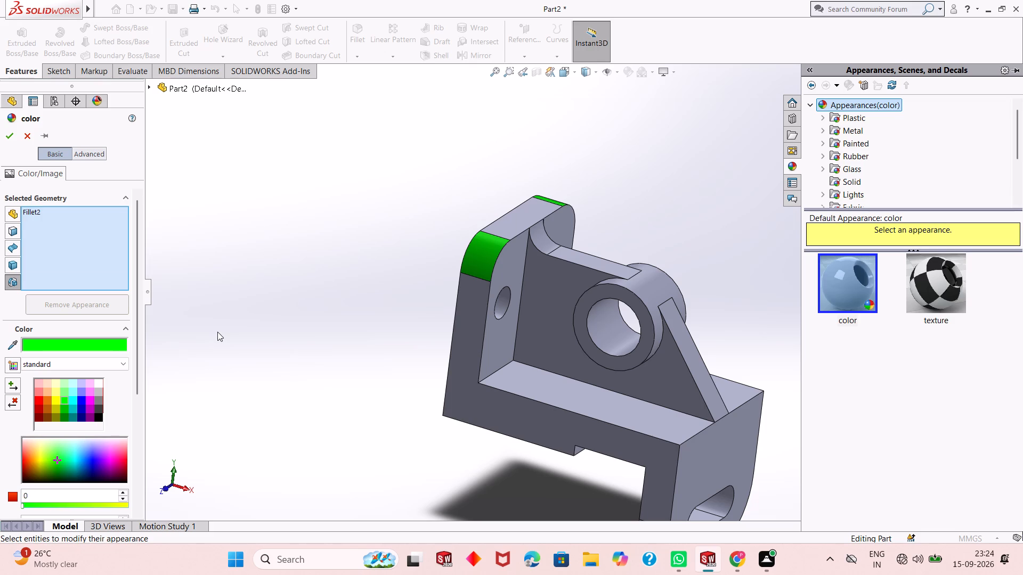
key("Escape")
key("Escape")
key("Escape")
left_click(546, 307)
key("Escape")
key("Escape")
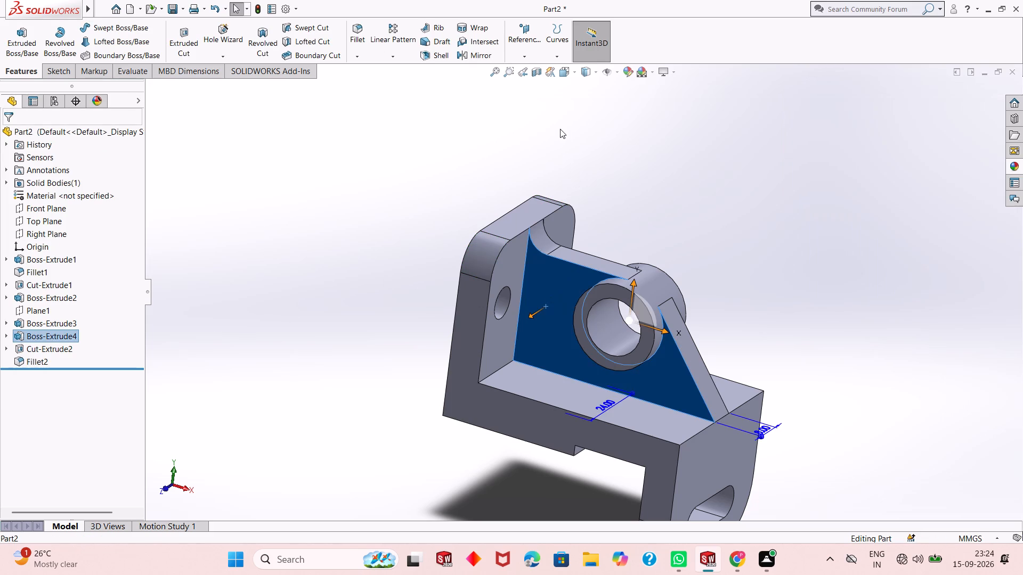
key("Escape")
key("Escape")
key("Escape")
Colour the whole part bright cyan from the standard colour swatches.
left_click(626, 72)
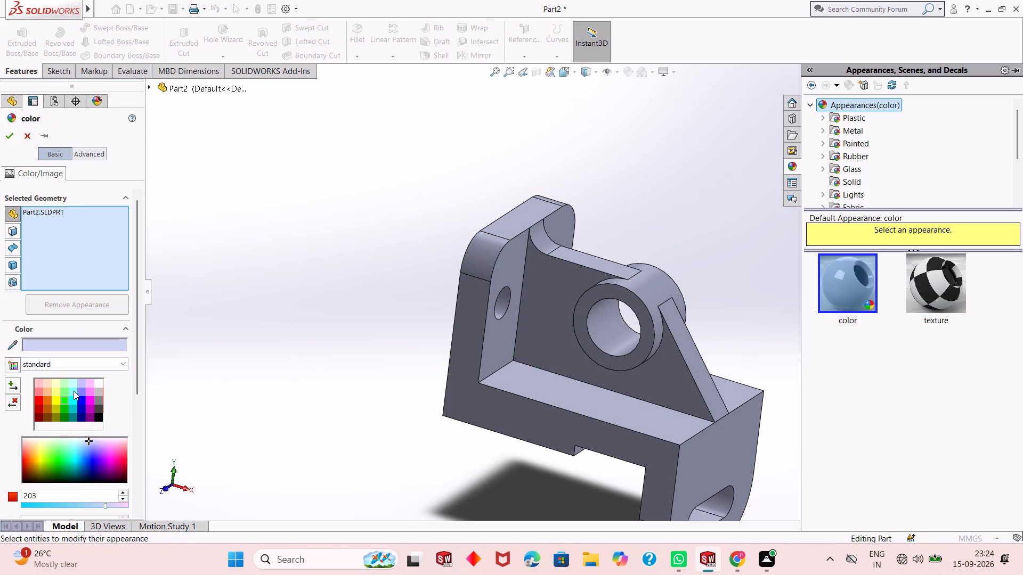
left_click(74, 391)
left_click(72, 401)
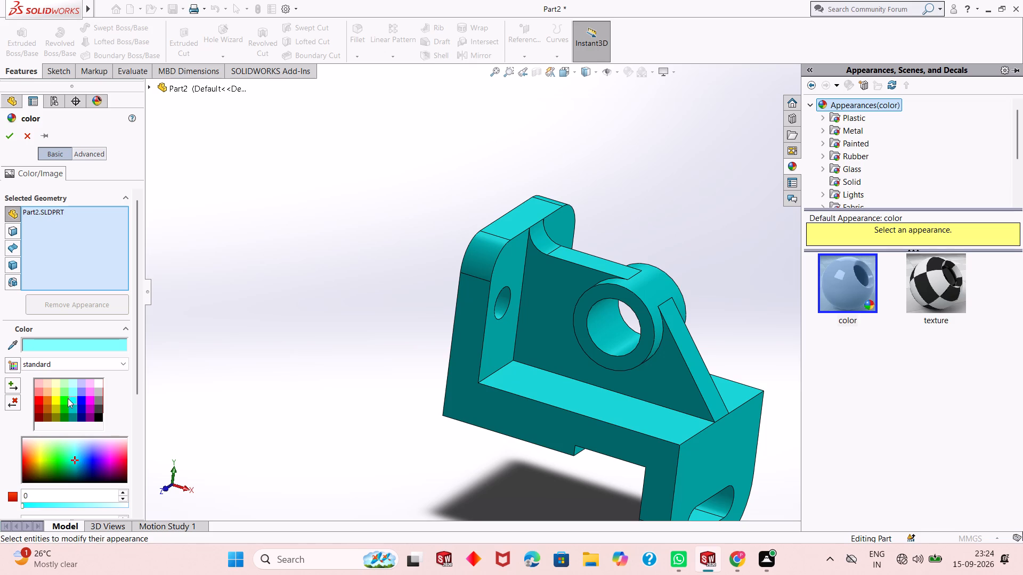
left_click(75, 402)
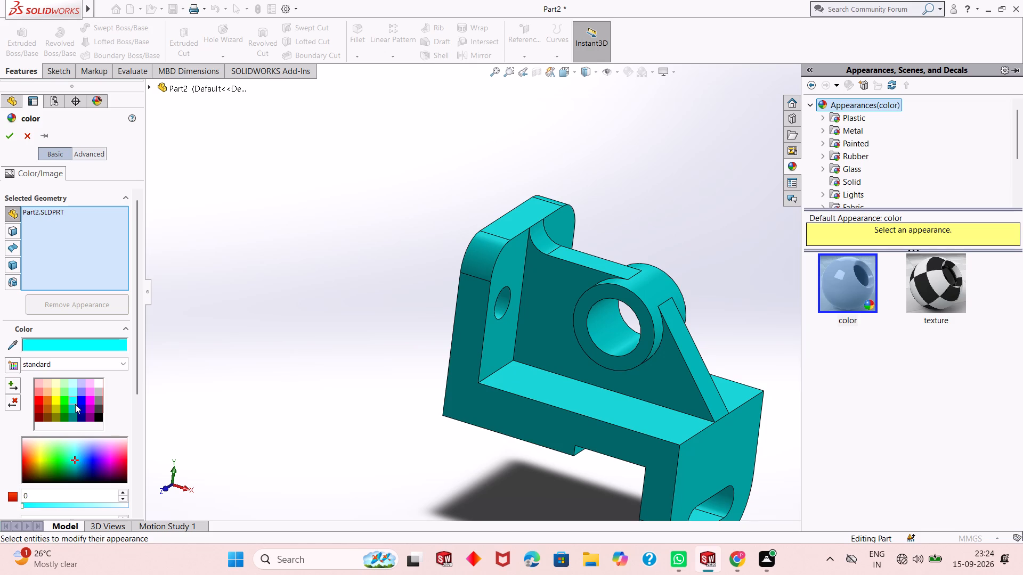
left_click(75, 405)
left_click(74, 396)
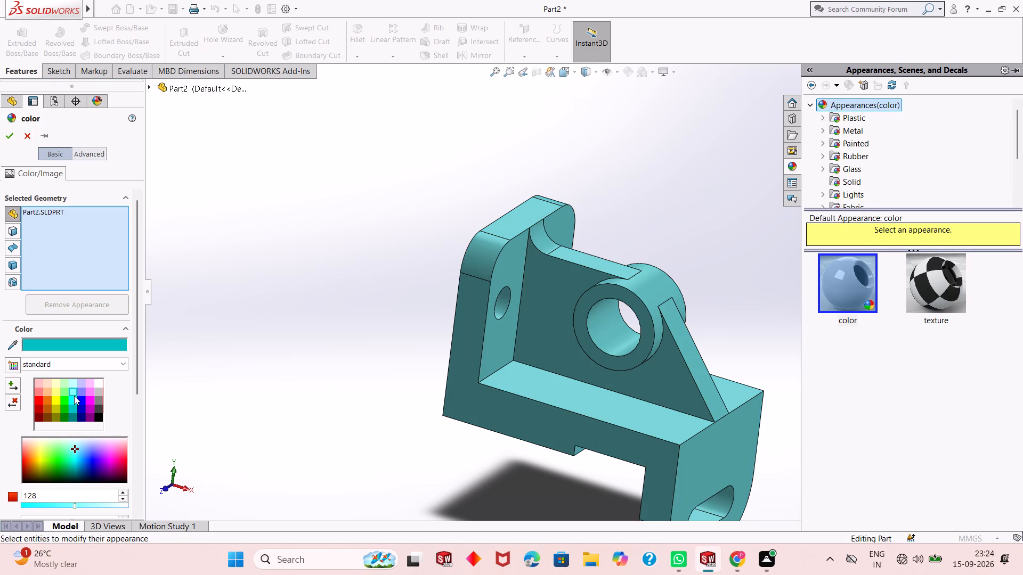
left_click(72, 399)
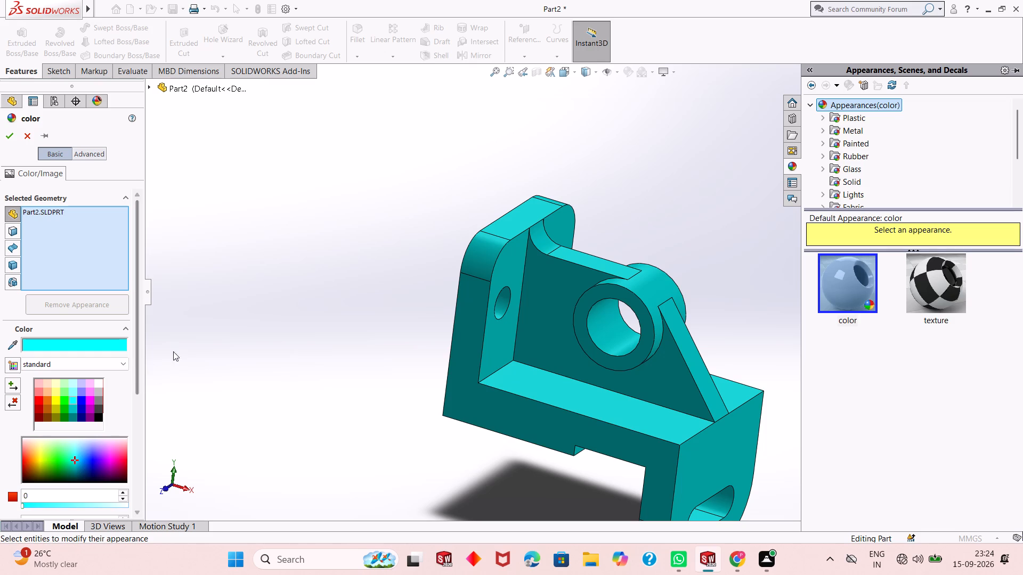
left_click(7, 138)
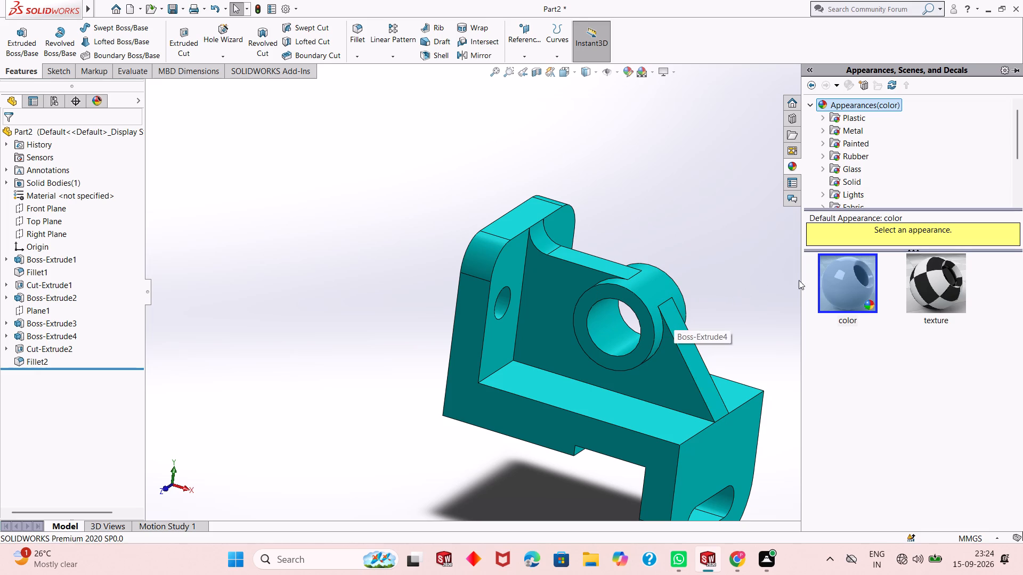
Apply the polished aluminum metal appearance to only the inner face of the cylinder's through bore.
left_click(851, 157)
left_click(835, 142)
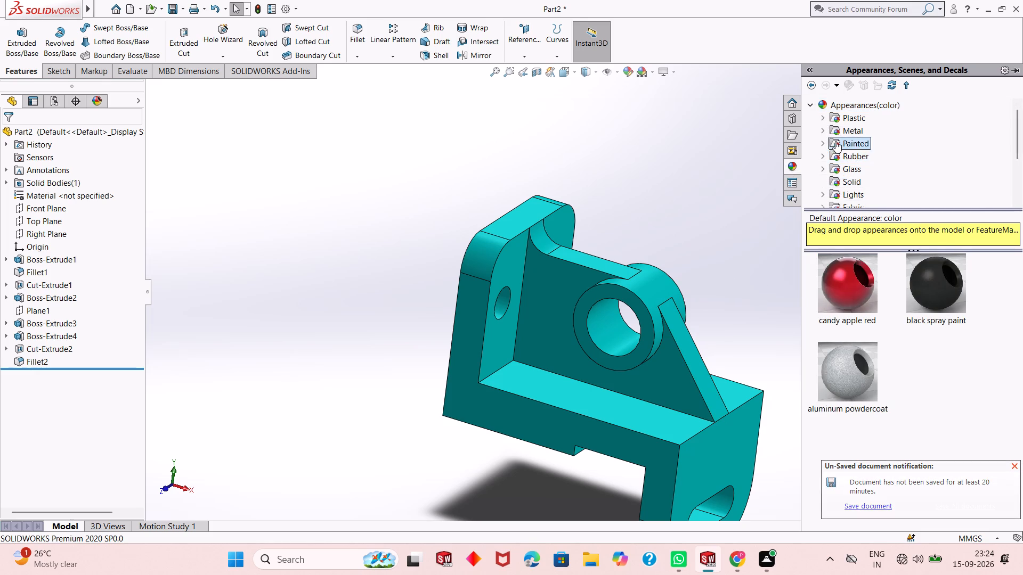
left_click(837, 162)
left_click(850, 136)
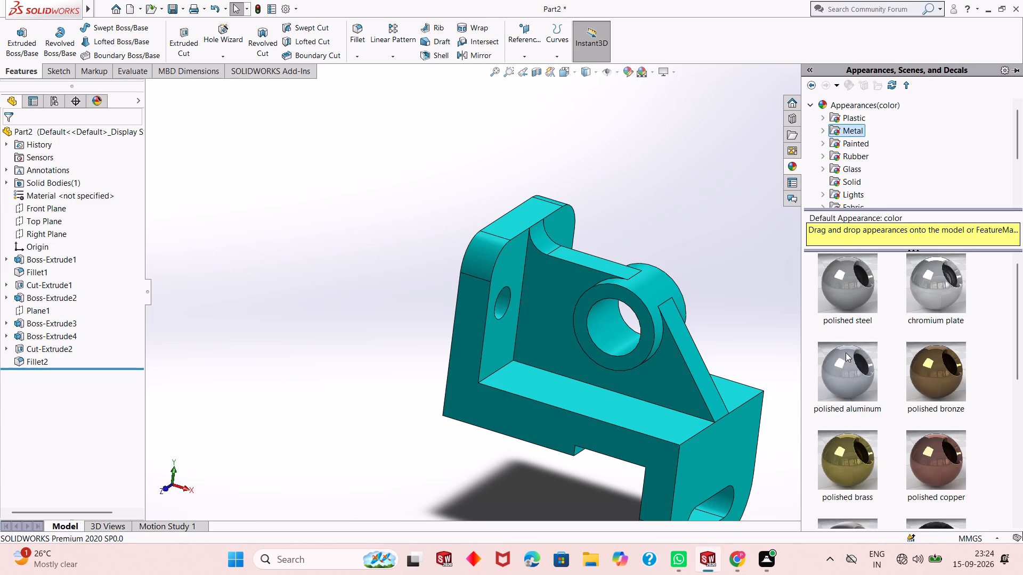
left_click(875, 370)
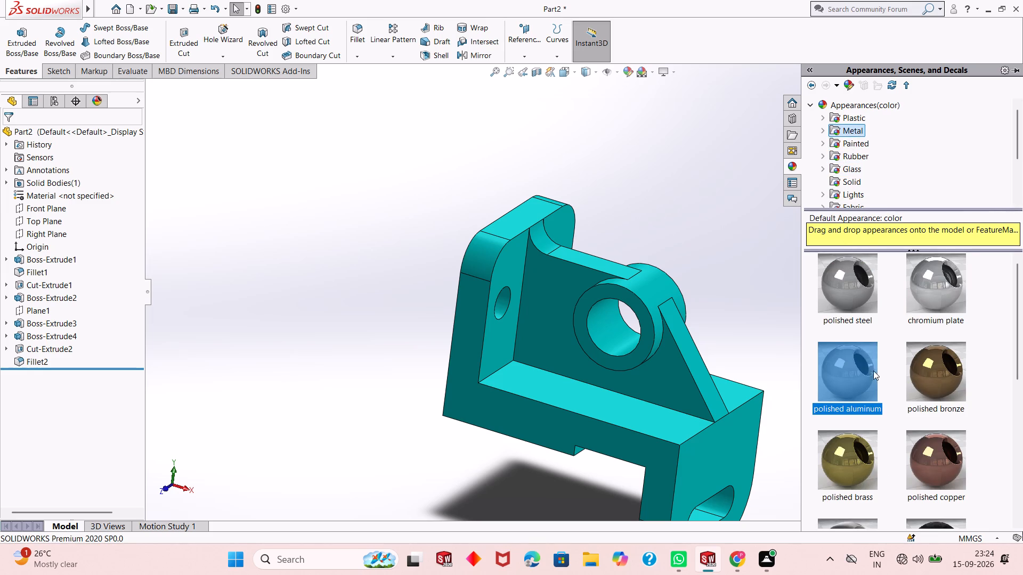
left_click_drag(867, 374, 597, 326)
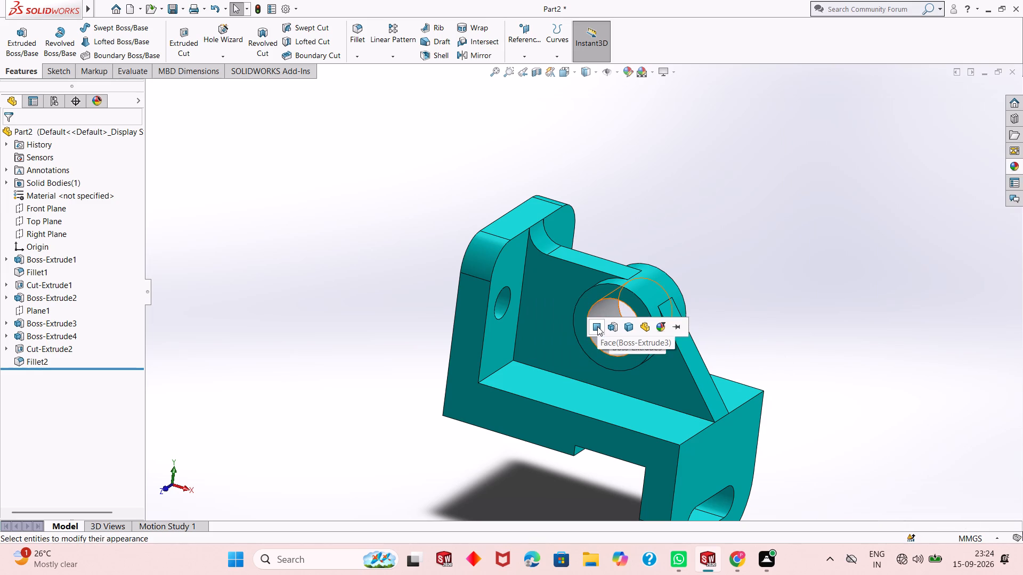
left_click(597, 326)
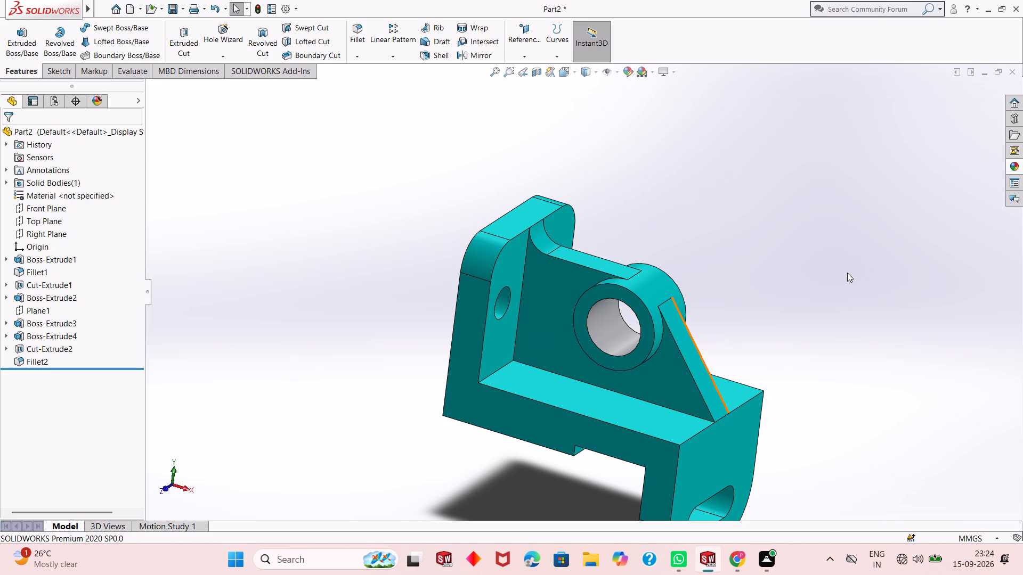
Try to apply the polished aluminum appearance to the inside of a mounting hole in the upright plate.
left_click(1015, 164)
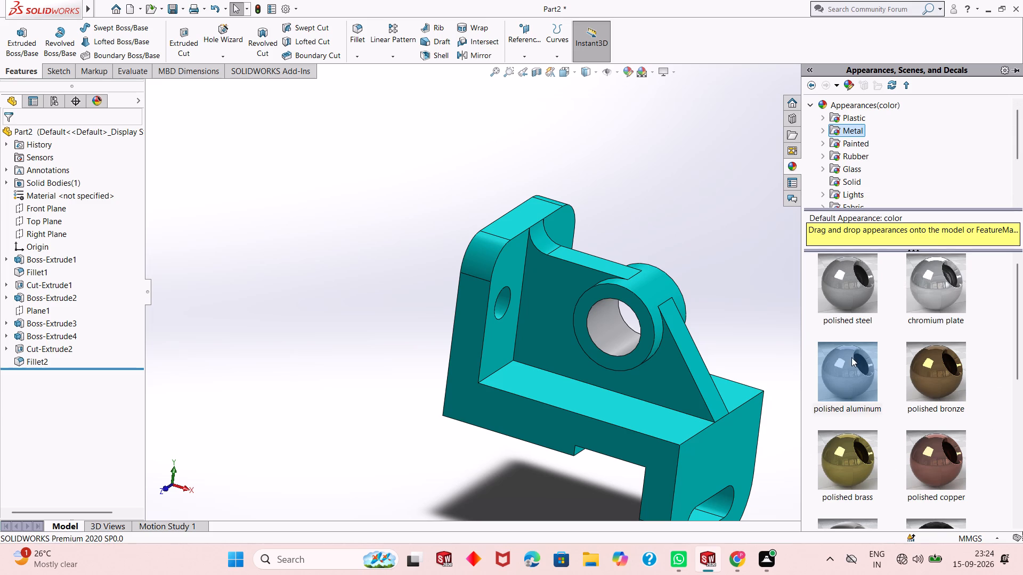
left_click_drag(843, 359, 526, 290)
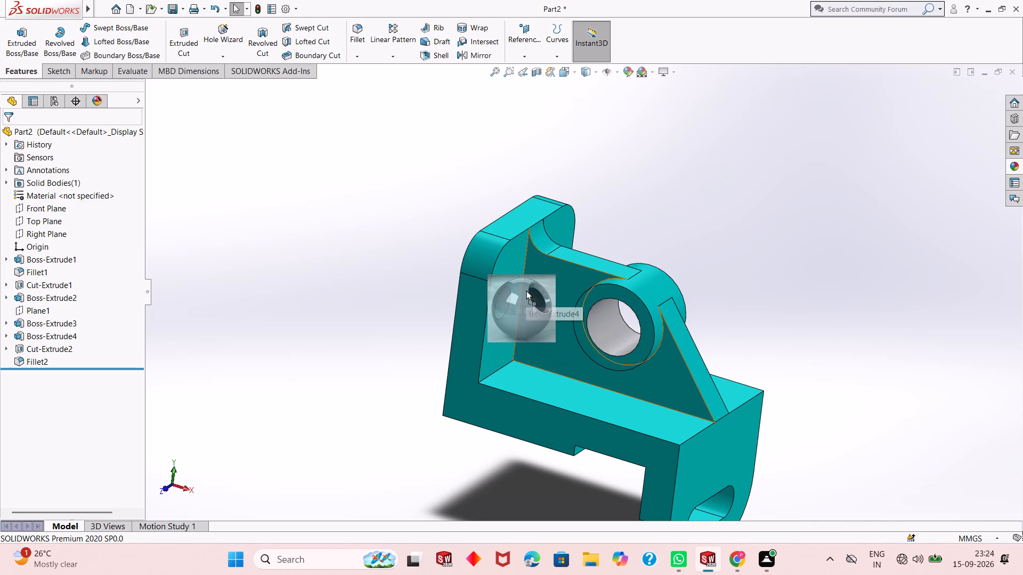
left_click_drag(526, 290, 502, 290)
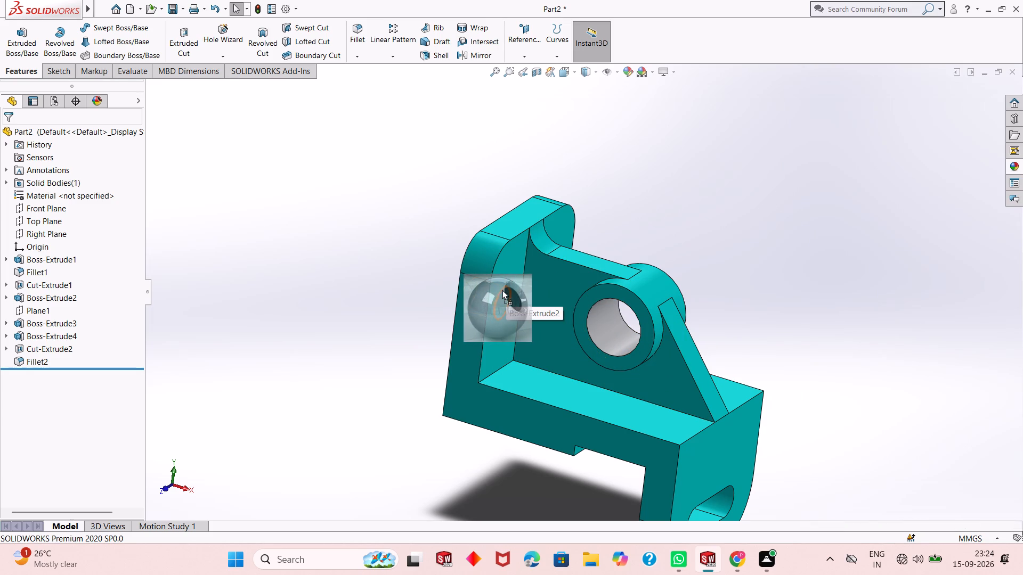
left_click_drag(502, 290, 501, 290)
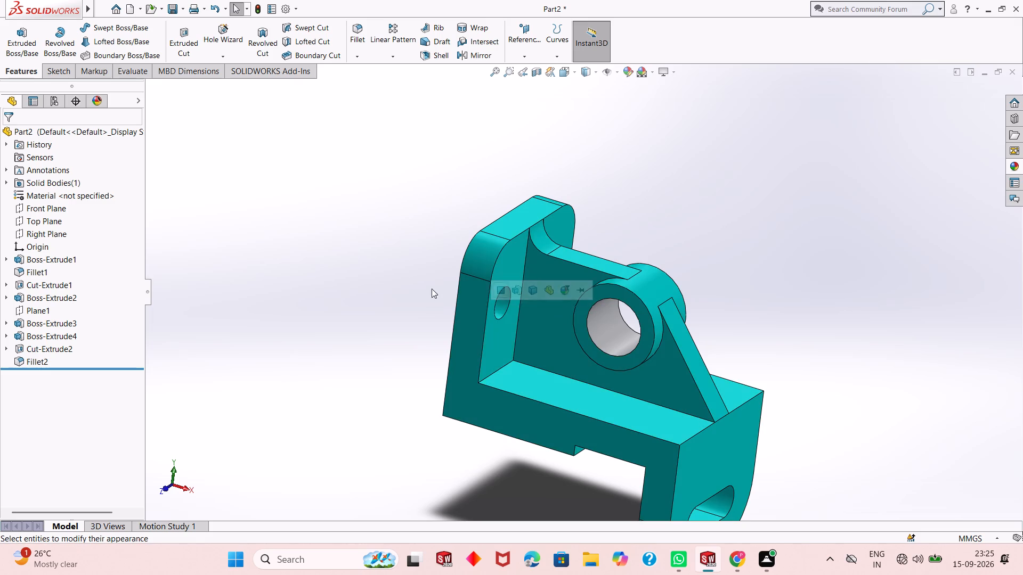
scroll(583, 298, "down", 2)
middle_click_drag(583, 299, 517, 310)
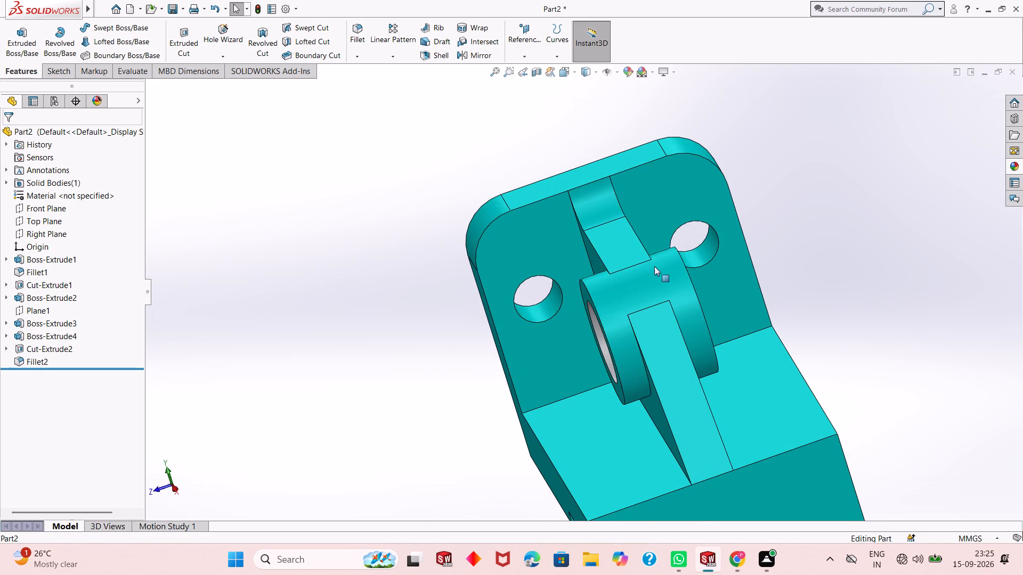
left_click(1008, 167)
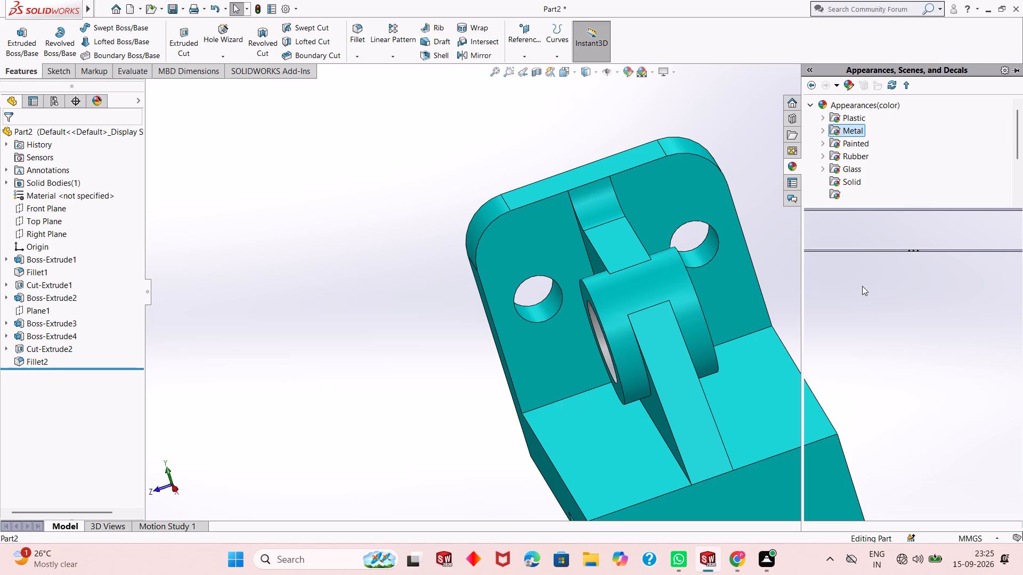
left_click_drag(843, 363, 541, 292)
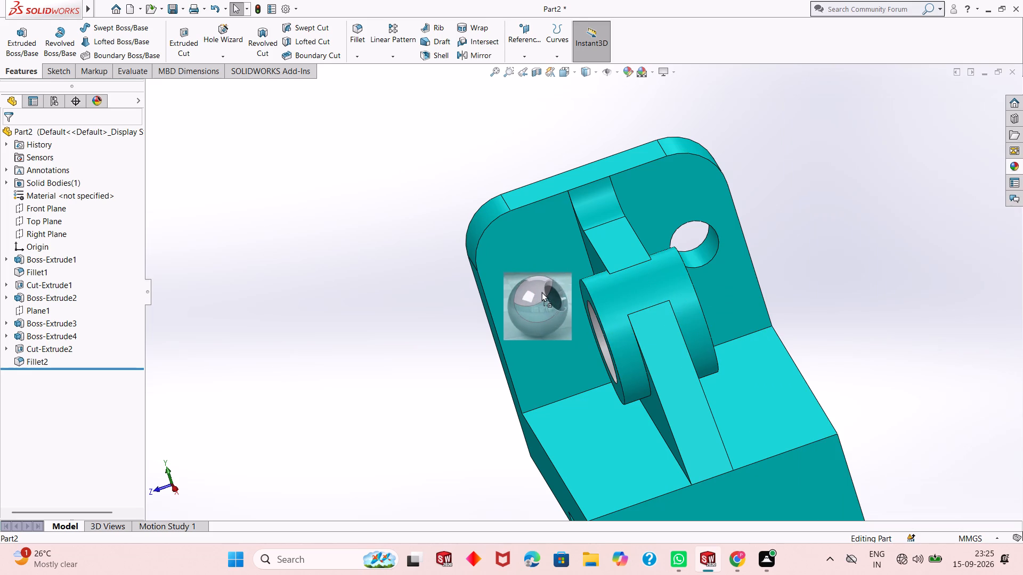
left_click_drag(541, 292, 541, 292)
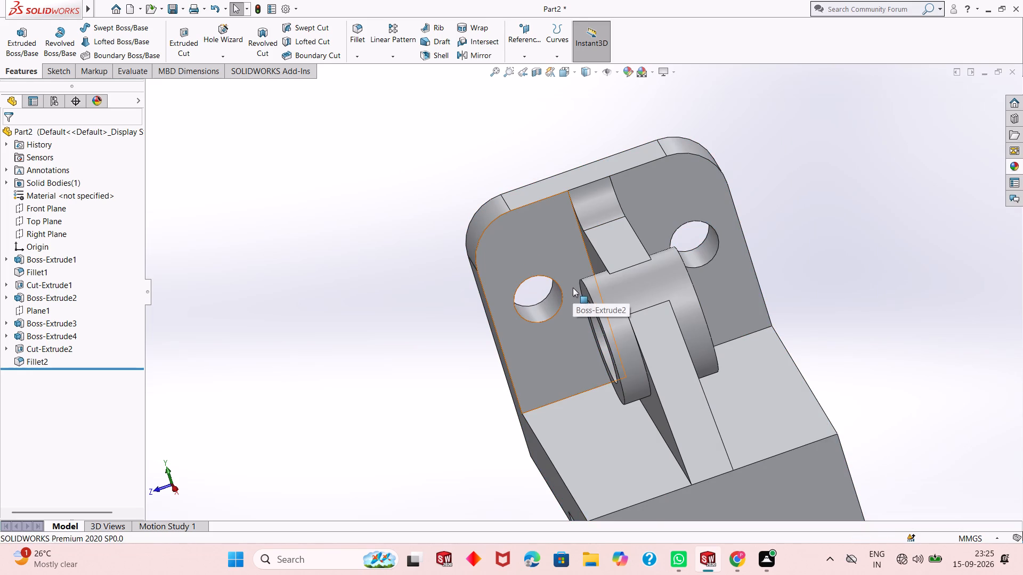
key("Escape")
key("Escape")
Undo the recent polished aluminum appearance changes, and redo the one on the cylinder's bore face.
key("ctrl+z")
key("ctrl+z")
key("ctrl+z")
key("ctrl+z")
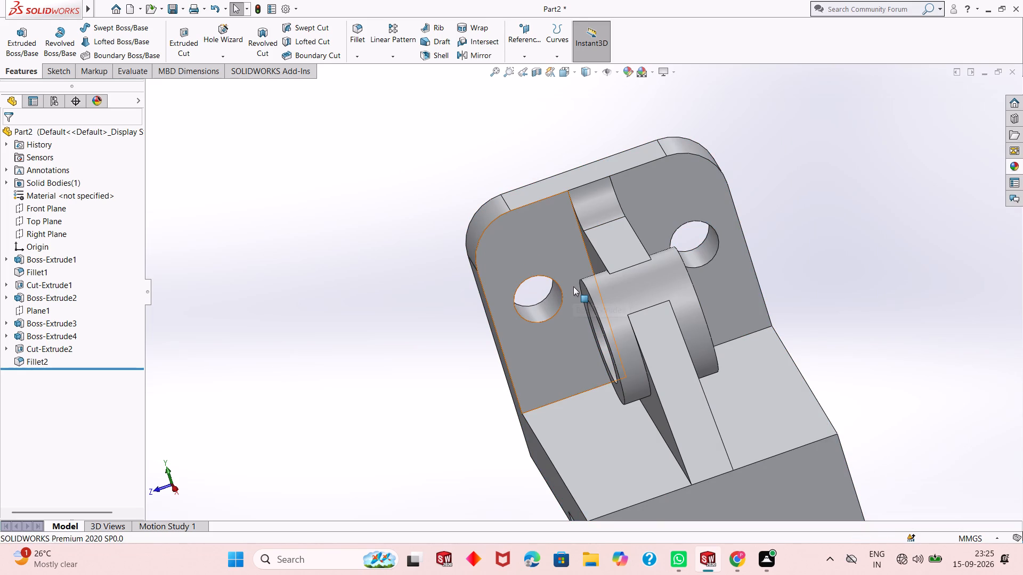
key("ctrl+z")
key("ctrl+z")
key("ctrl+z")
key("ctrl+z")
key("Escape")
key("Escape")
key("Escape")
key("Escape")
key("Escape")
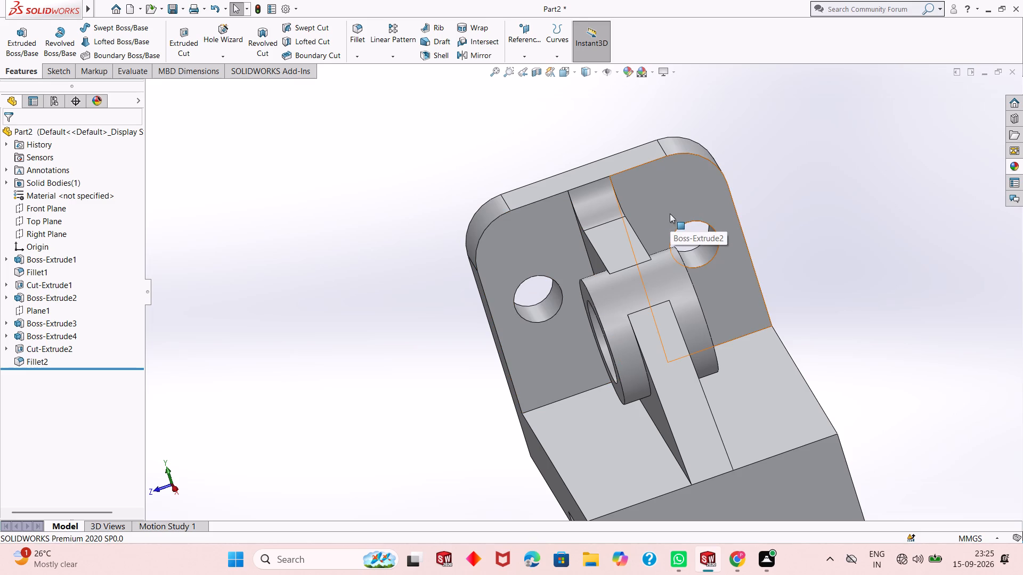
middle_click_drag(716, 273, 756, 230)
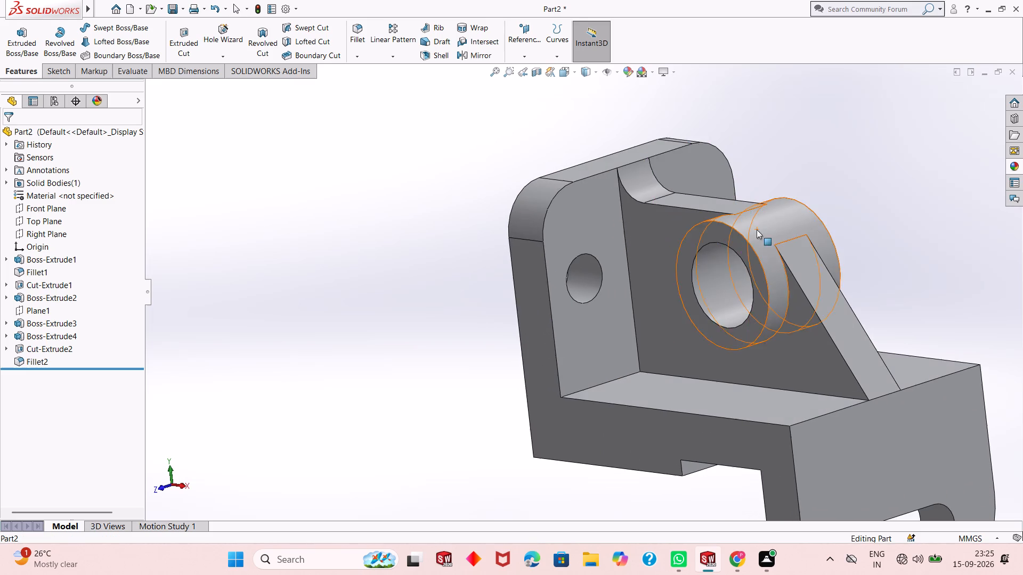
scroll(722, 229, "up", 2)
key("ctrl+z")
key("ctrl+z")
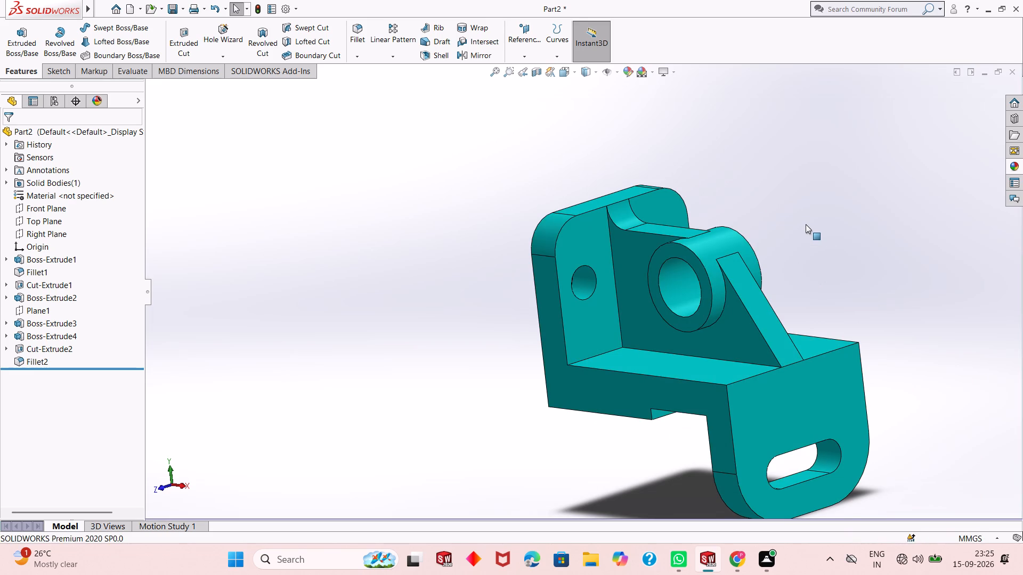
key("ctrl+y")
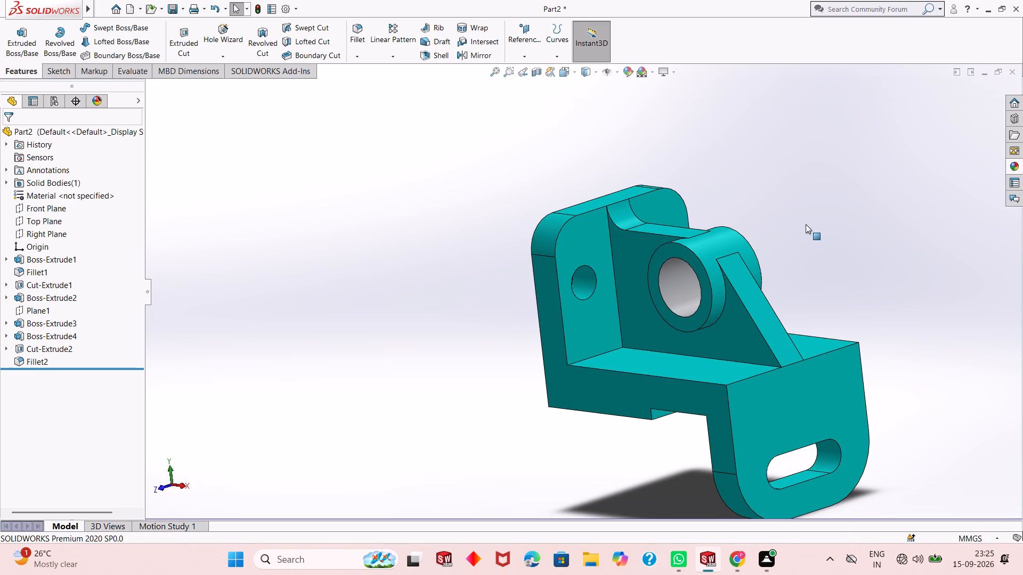
Apply the polished aluminum appearance to only the inner face of the upright plate's mounting hole on the web's +Z side.
middle_click_drag(704, 223, 676, 261)
scroll(667, 261, "down", 3)
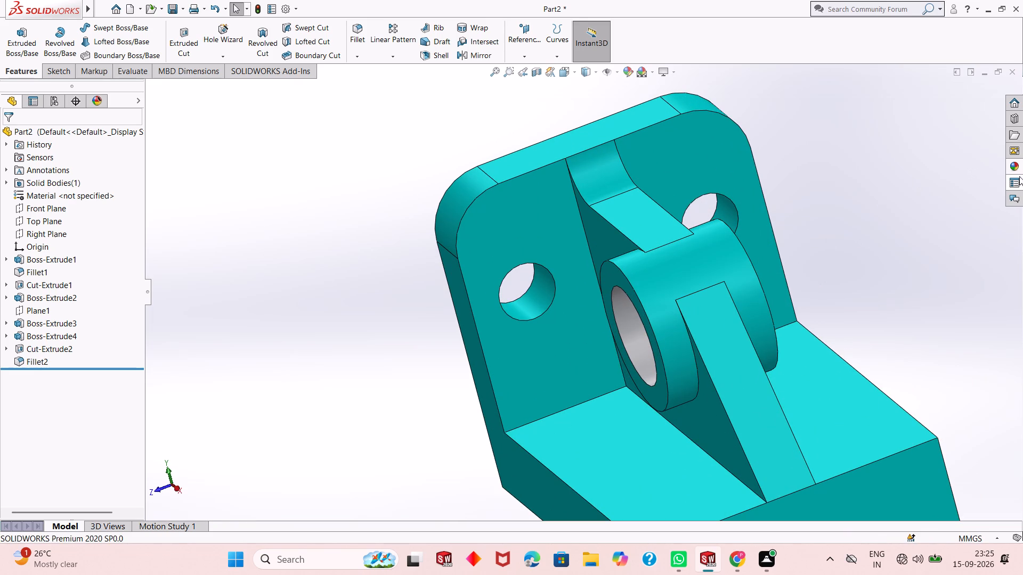
left_click(1016, 169)
left_click_drag(848, 366, 833, 347)
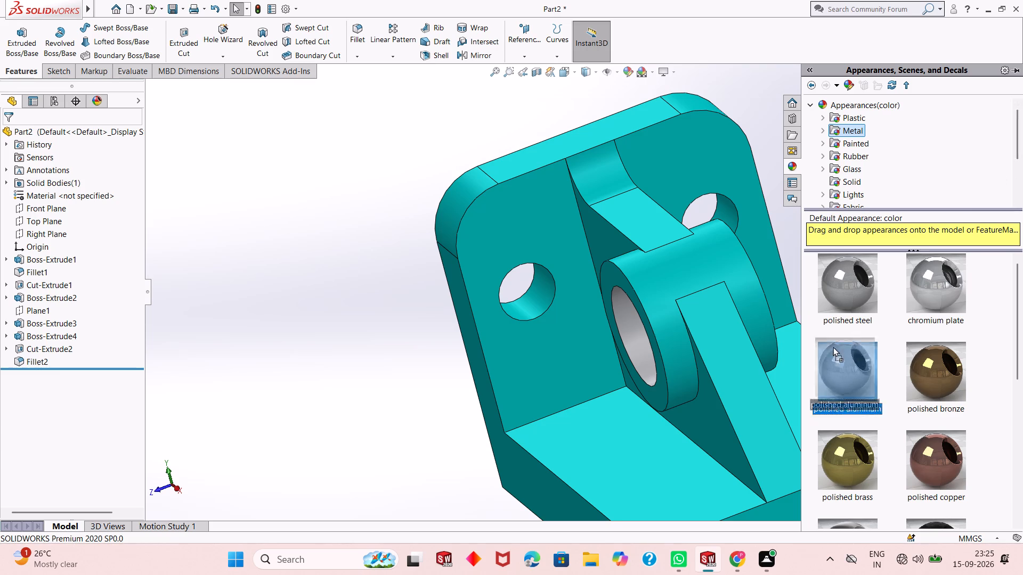
left_click_drag(833, 347, 543, 281)
left_click(543, 280)
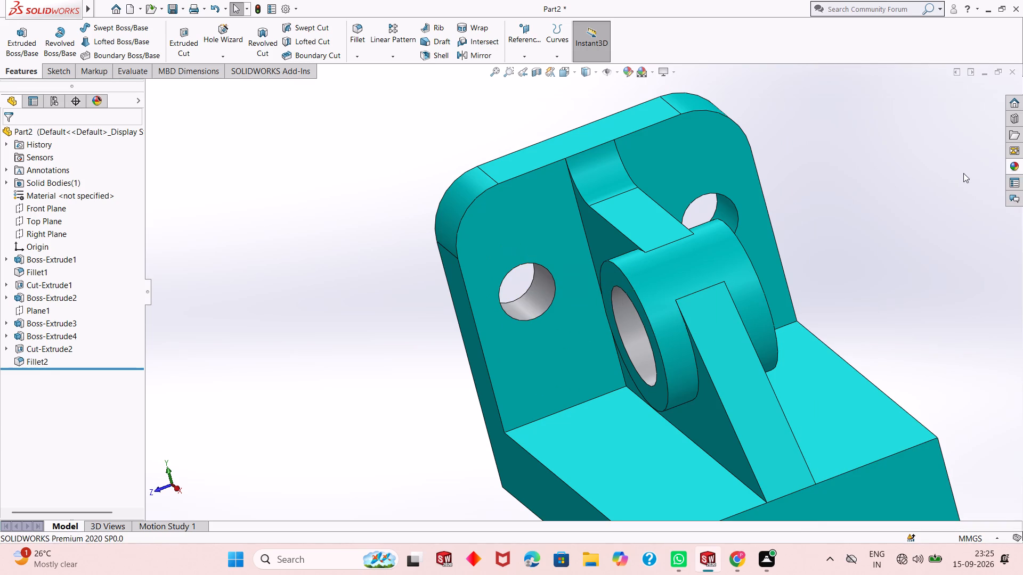
Apply the polished aluminum appearance to only the inner face of the other mounting hole in the upright plate.
left_click(1005, 168)
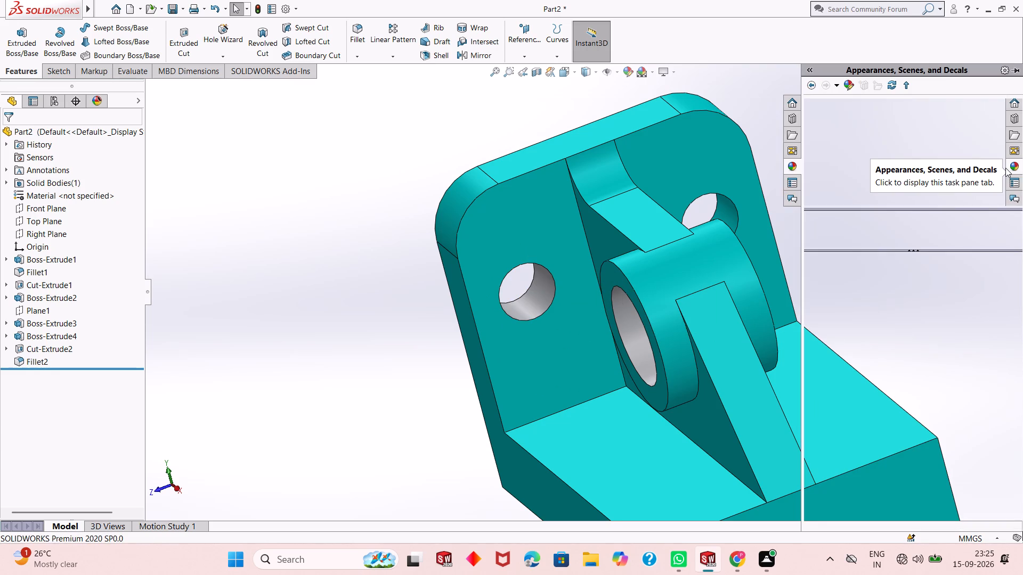
left_click_drag(954, 236, 916, 281)
left_click_drag(856, 376, 743, 218)
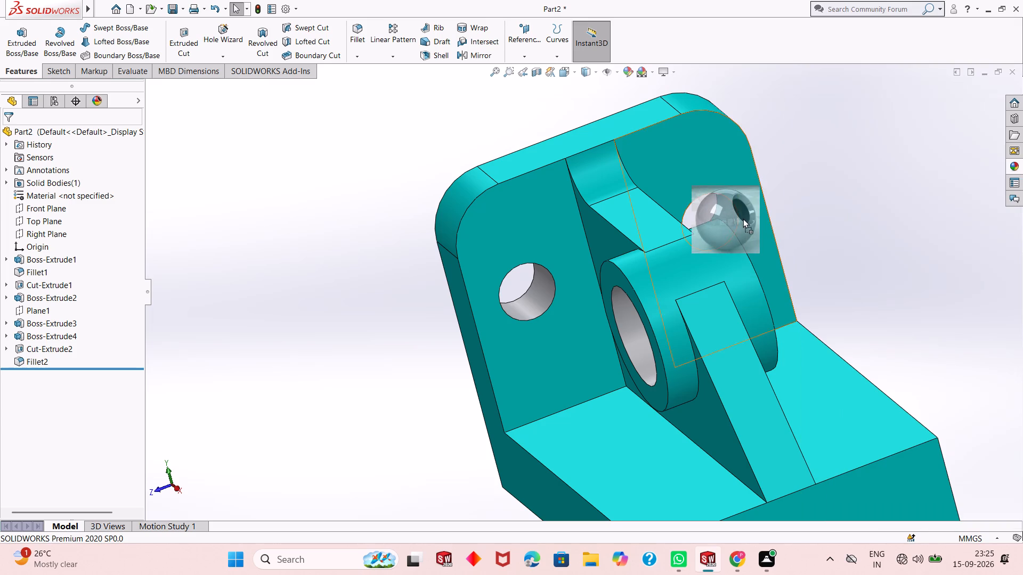
left_click_drag(743, 218, 724, 216)
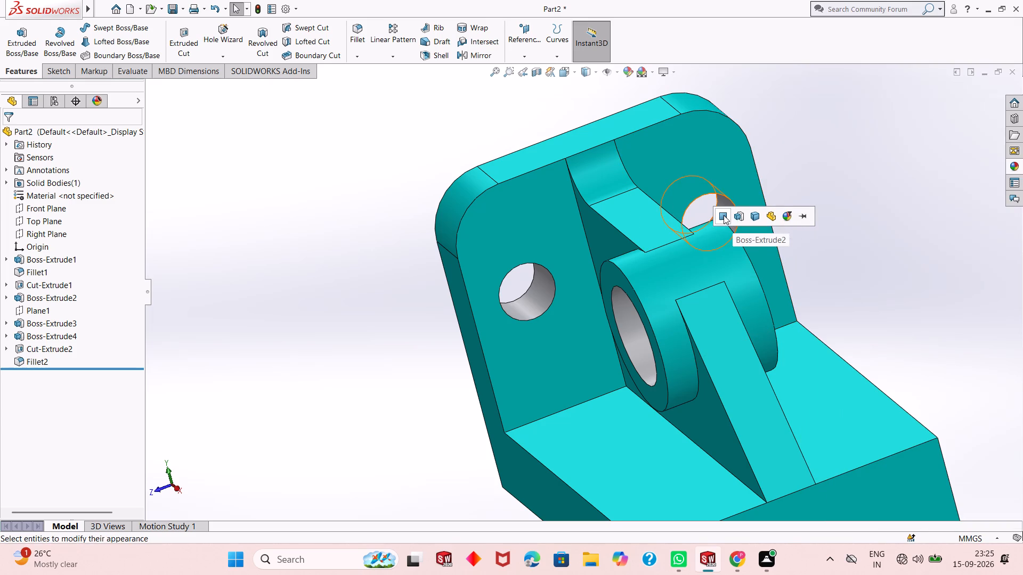
left_click(724, 215)
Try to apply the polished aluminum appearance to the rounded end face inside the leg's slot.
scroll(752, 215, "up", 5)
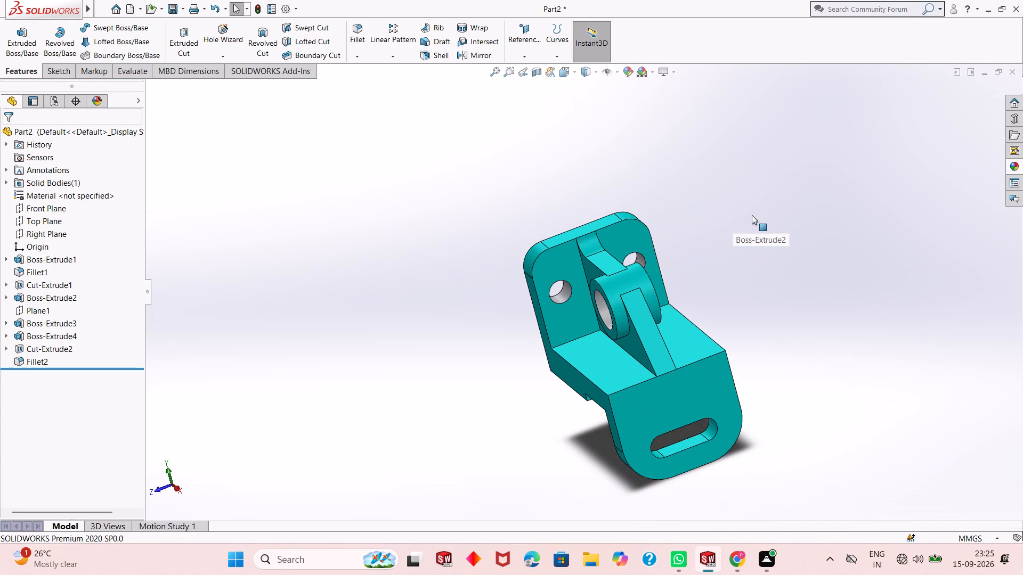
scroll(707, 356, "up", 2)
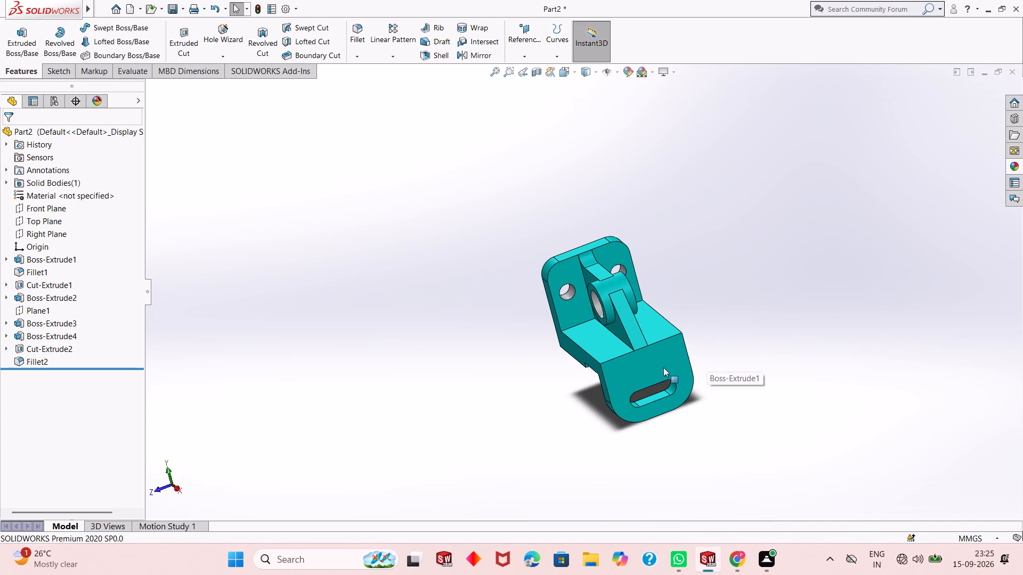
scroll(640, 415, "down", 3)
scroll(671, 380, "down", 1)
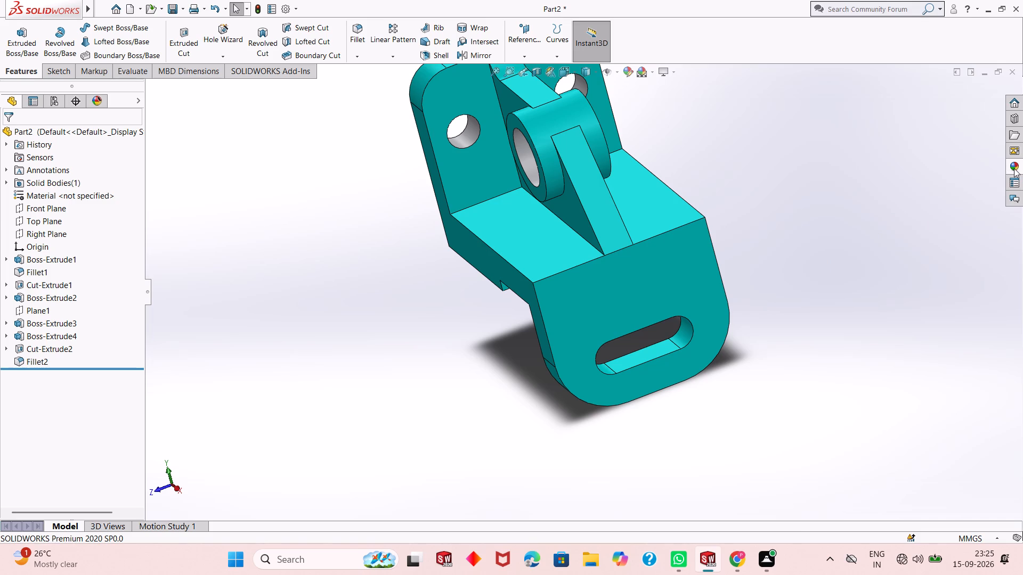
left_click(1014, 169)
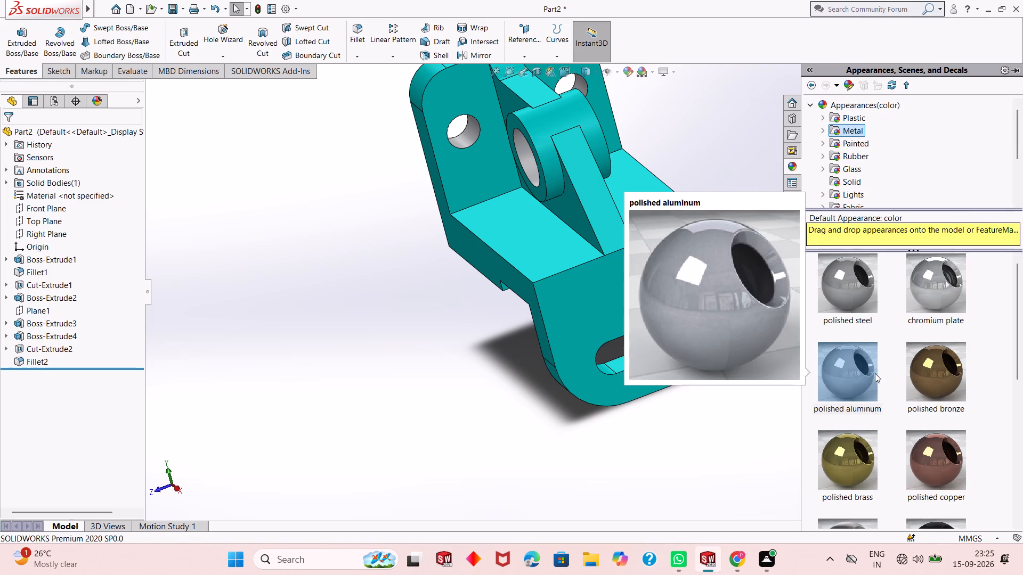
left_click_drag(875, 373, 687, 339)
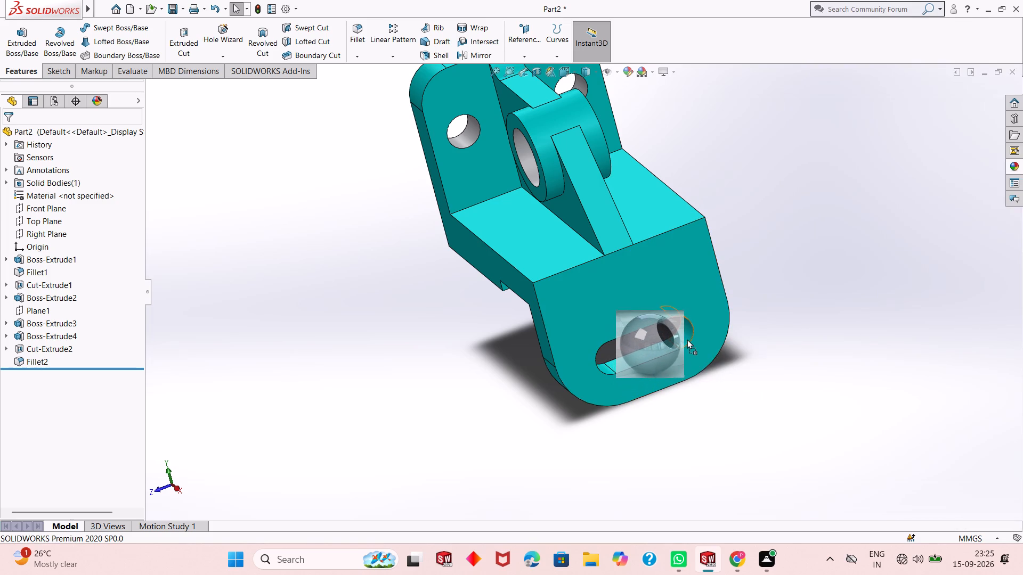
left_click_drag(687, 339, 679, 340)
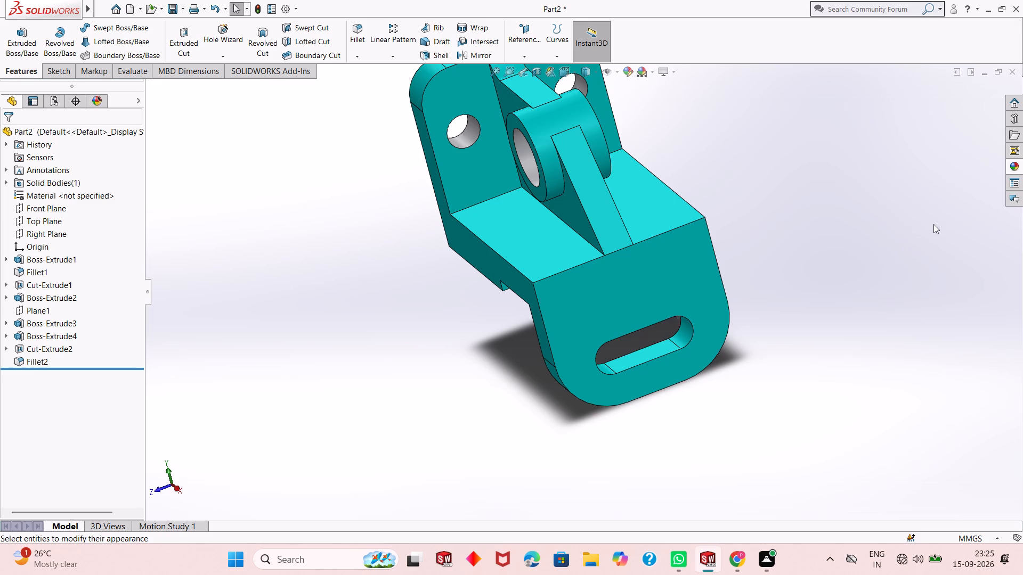
Apply the polished aluminum appearance to the lower flat inner face of the leg's slot.
left_click(1020, 166)
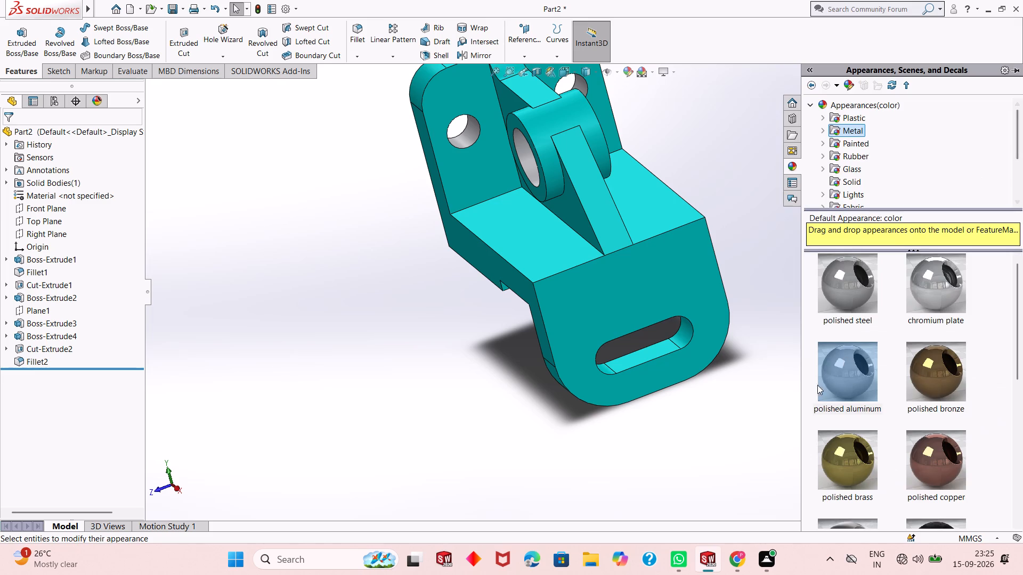
left_click_drag(839, 374, 645, 351)
left_click(645, 351)
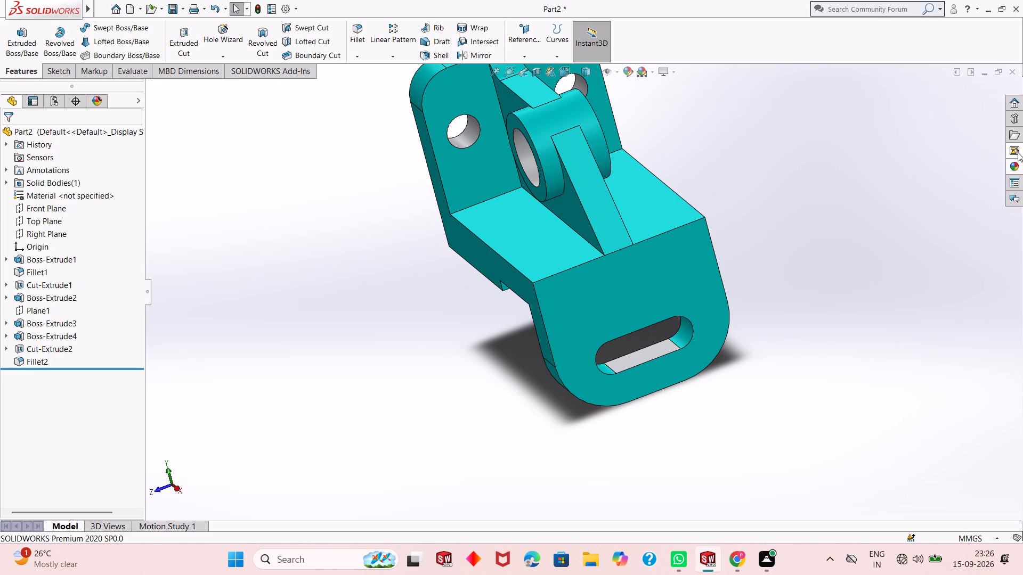
Apply the polished aluminum appearance to the whole slot cut feature, Cut-Extrude1, so all its inner faces are covered.
left_click(1016, 163)
left_click_drag(852, 377, 723, 341)
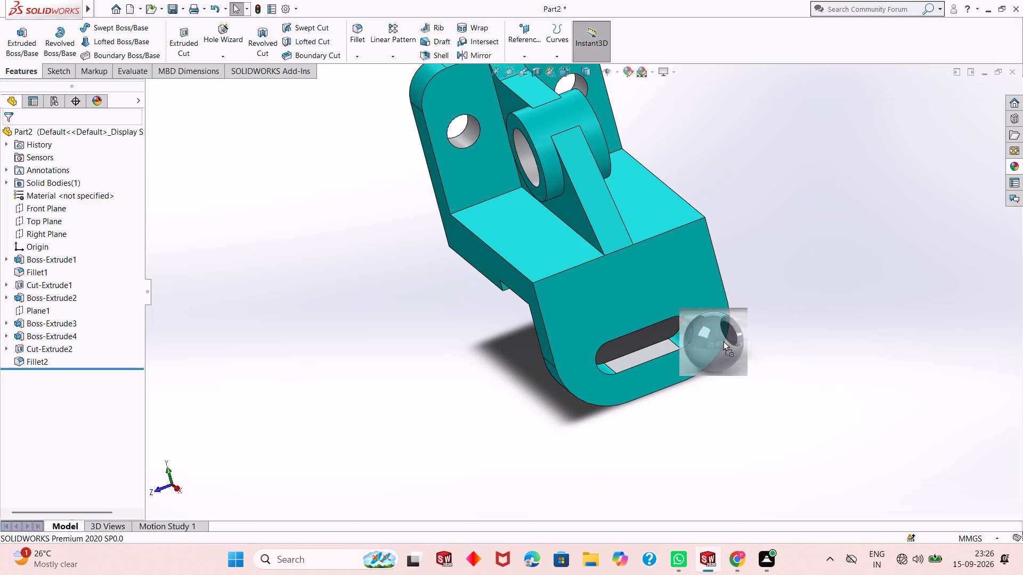
left_click_drag(723, 341, 681, 336)
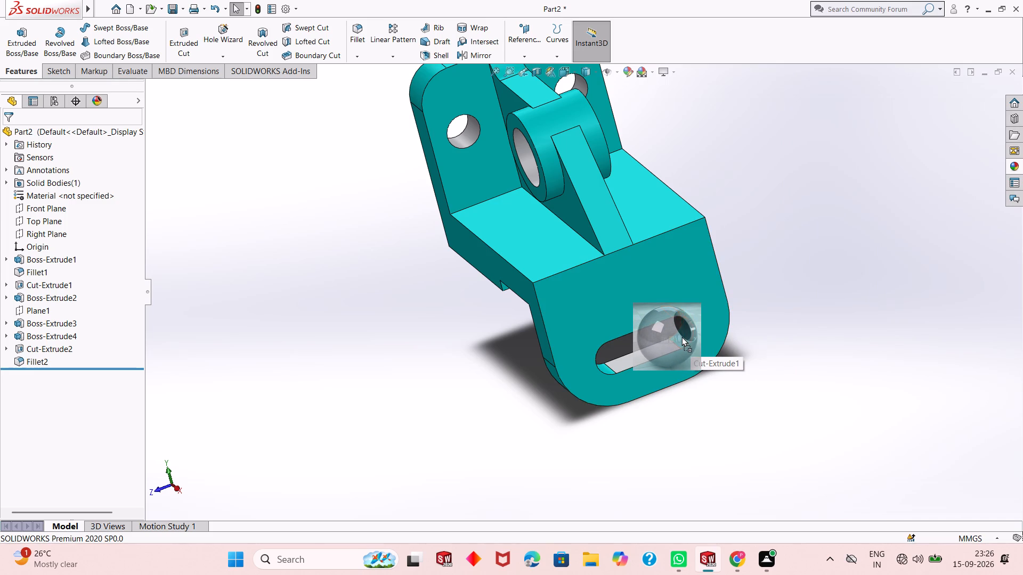
left_click_drag(681, 336, 685, 334)
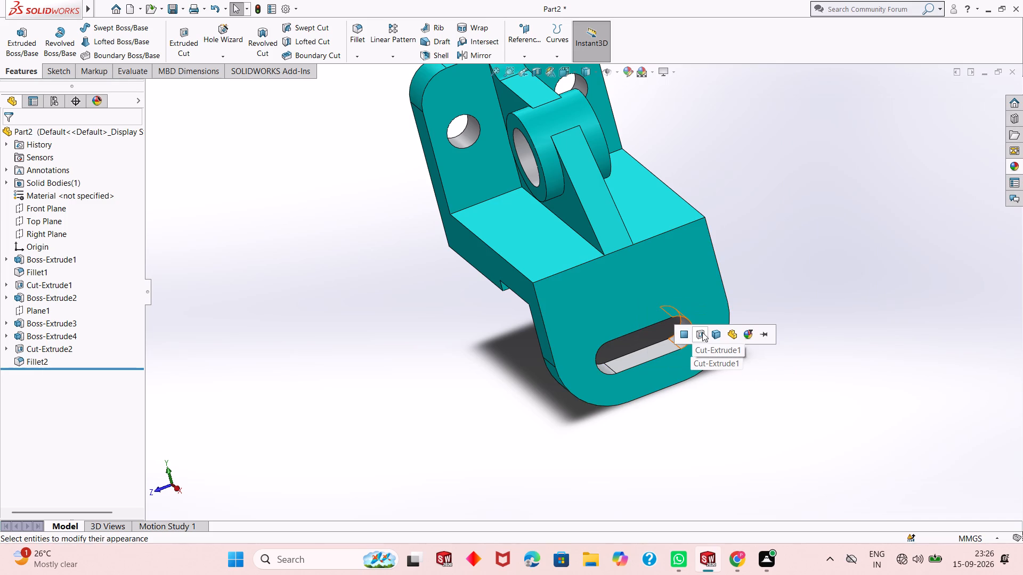
left_click(699, 334)
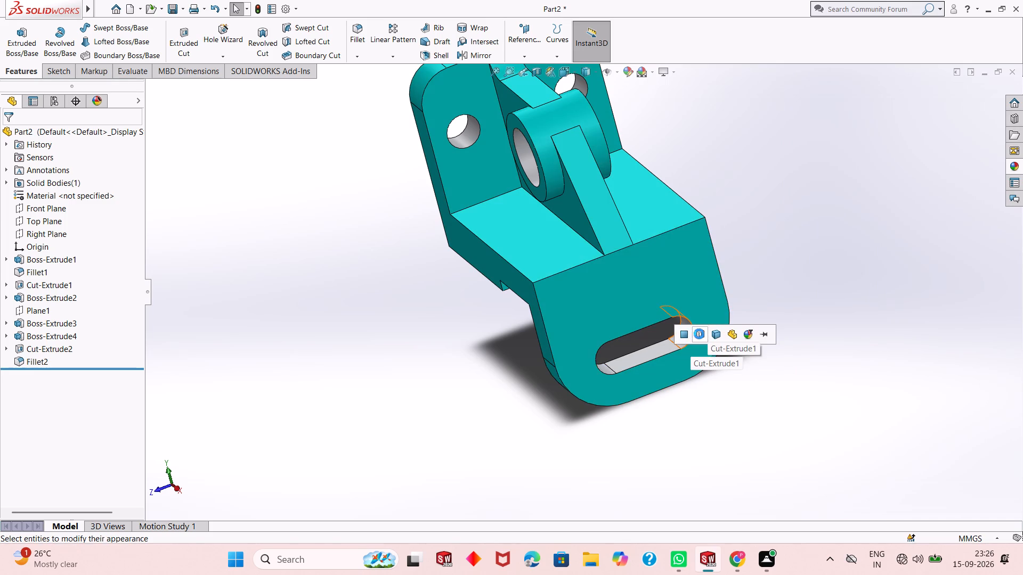
Examine the coloured bracket from several sides, including the bore, mounting hole and slot faces.
middle_click_drag(700, 347, 610, 302)
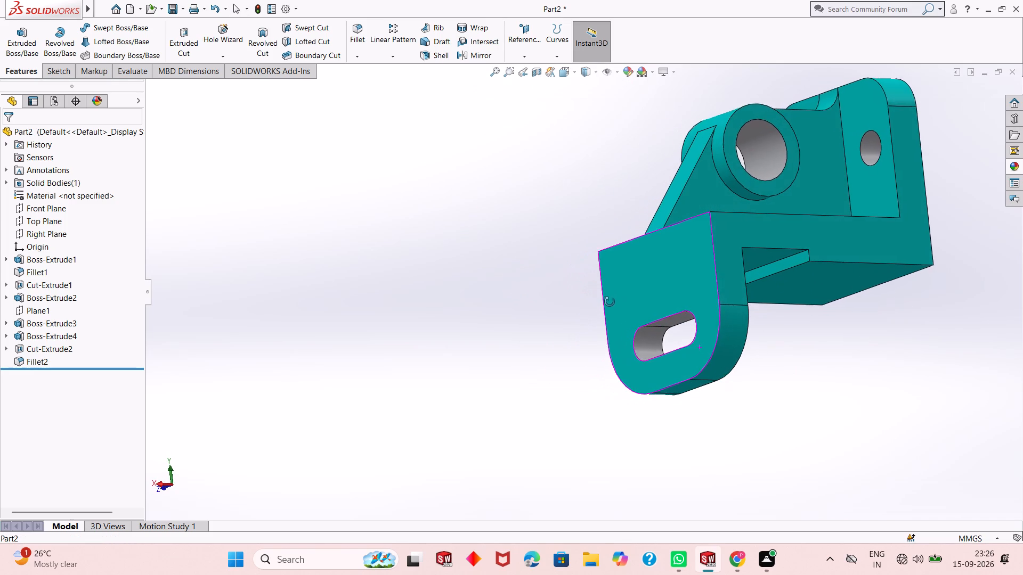
middle_click_drag(610, 302, 609, 302)
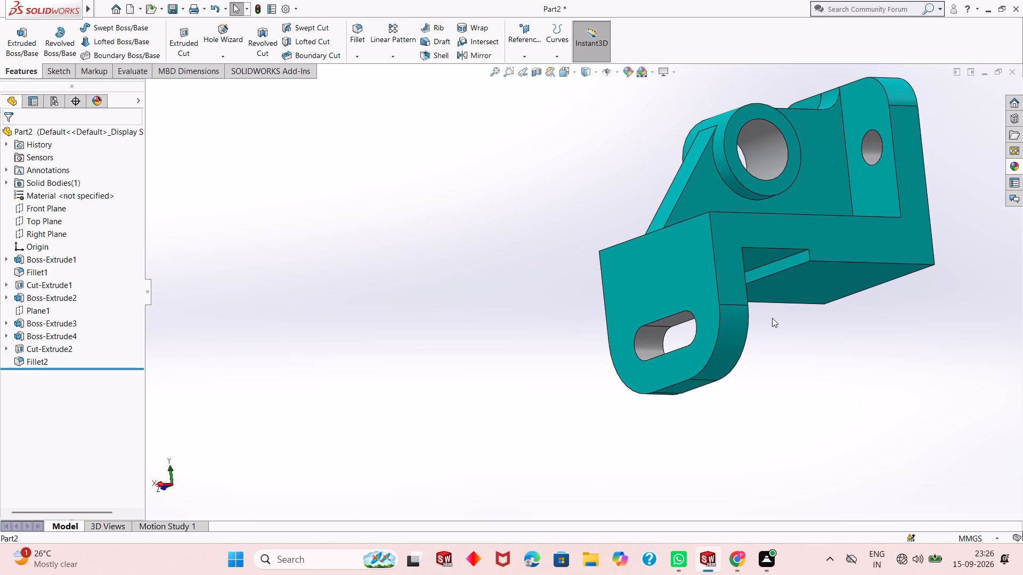
middle_click_drag(772, 318, 915, 297)
scroll(776, 250, "up", 4)
scroll(770, 203, "down", 4)
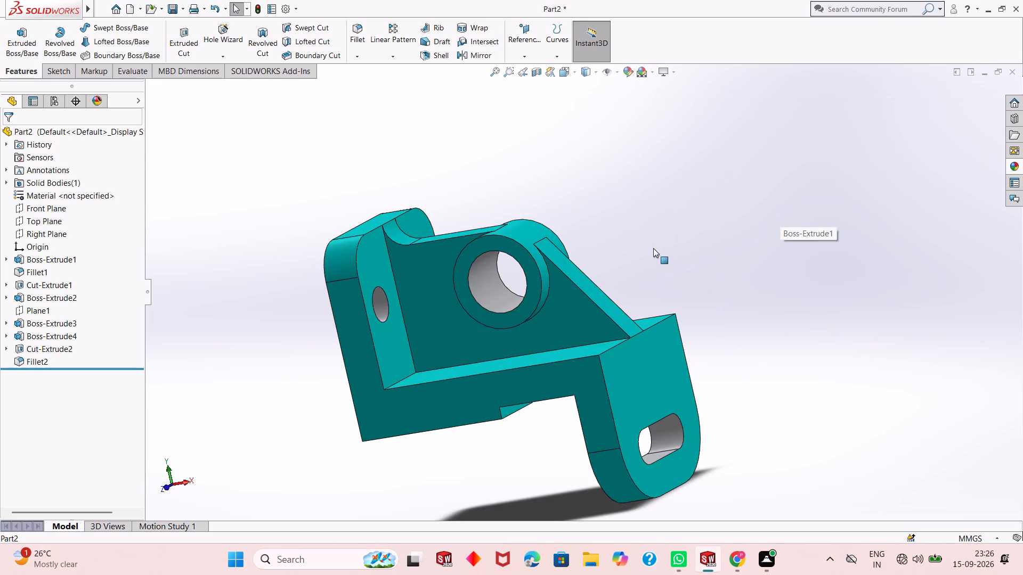
middle_click_drag(653, 248, 753, 248)
middle_click_drag(611, 259, 564, 254)
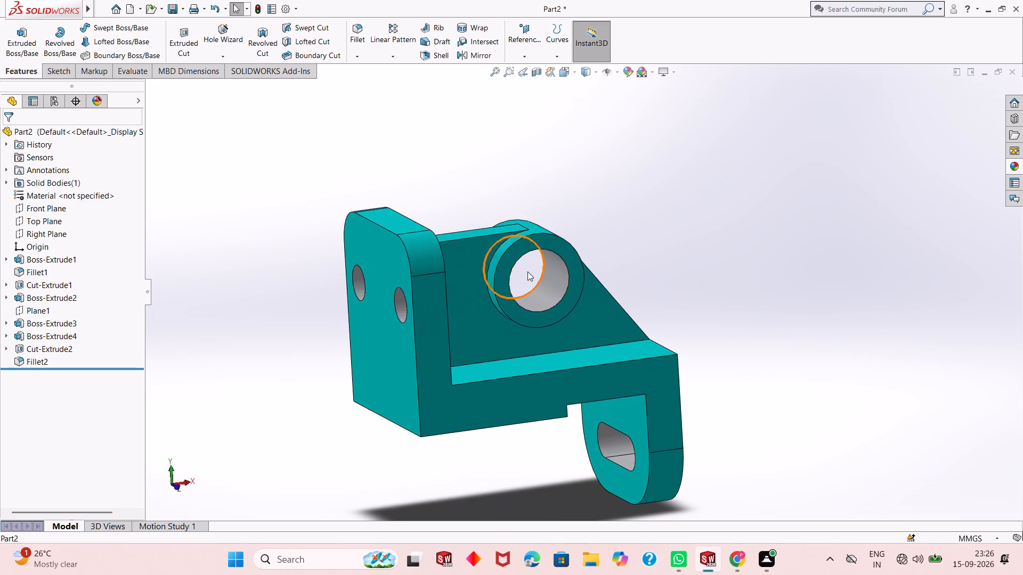
scroll(527, 272, "up", 3)
middle_click_drag(621, 298, 600, 272)
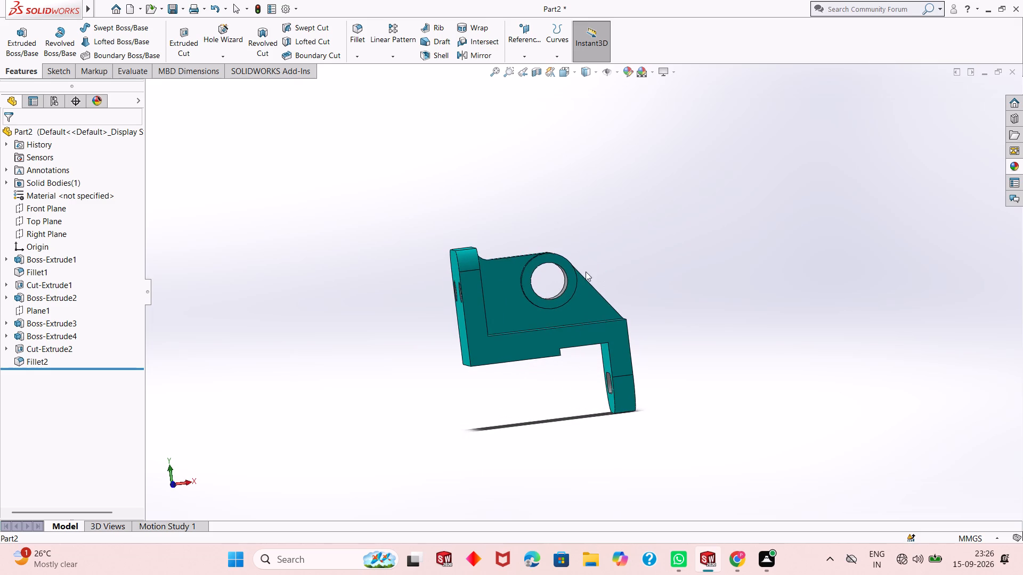
scroll(586, 272, "up", 1)
middle_click_drag(651, 309, 633, 306)
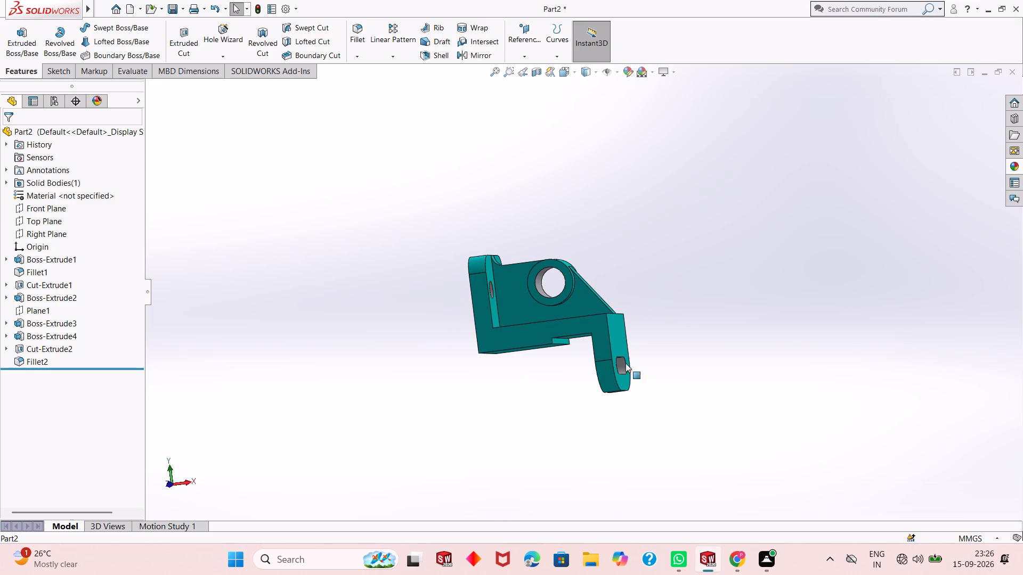
scroll(546, 344, "up", 1)
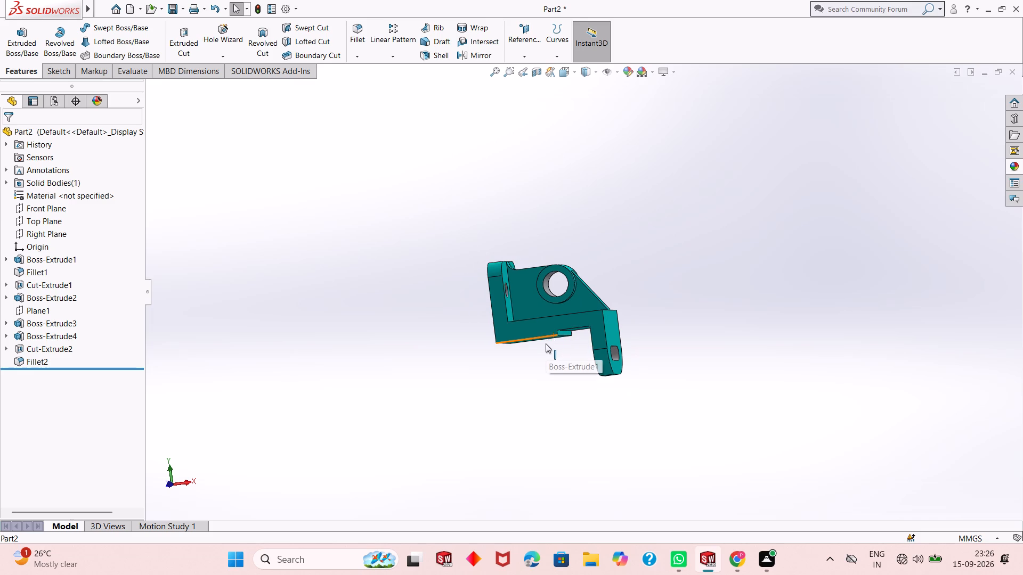
middle_click_drag(564, 315, 530, 346)
scroll(526, 342, "down", 1)
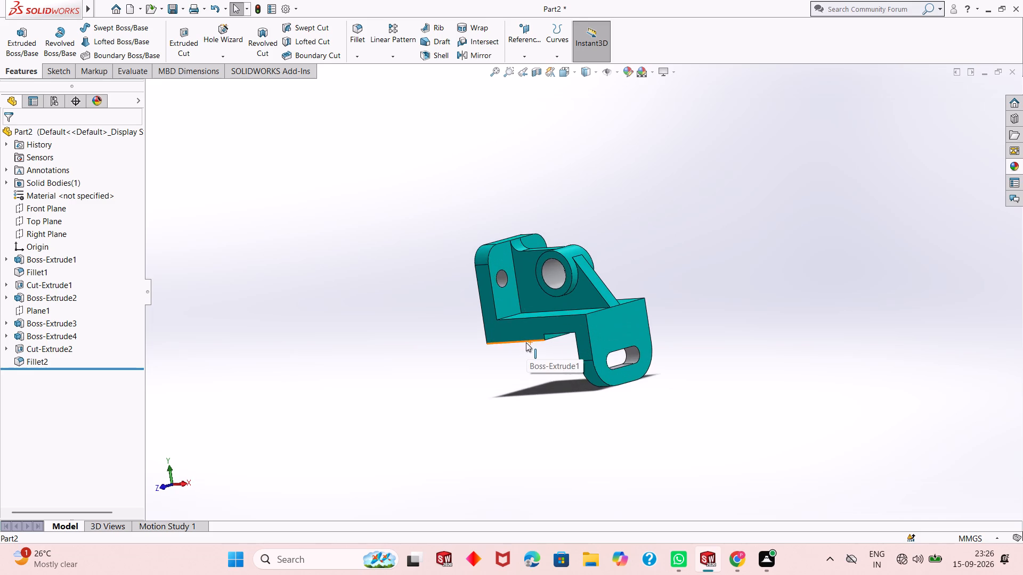
scroll(526, 342, "up", 1)
scroll(574, 274, "down", 2)
middle_click_drag(583, 284, 540, 316)
scroll(540, 302, "up", 1)
scroll(540, 302, "down", 4)
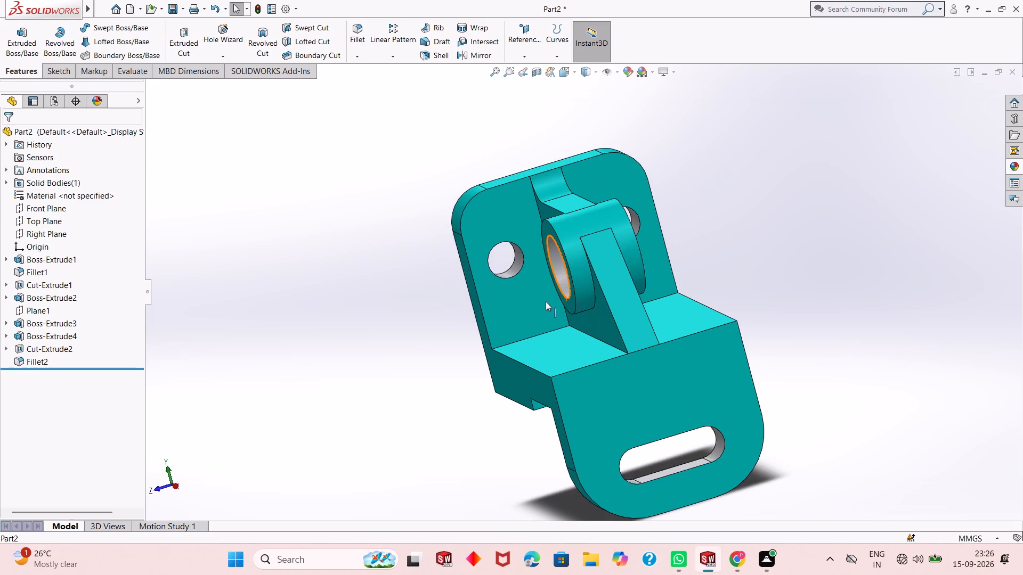
middle_click(546, 301)
scroll(546, 301, "up", 3)
scroll(720, 269, "down", 3)
scroll(612, 316, "up", 1)
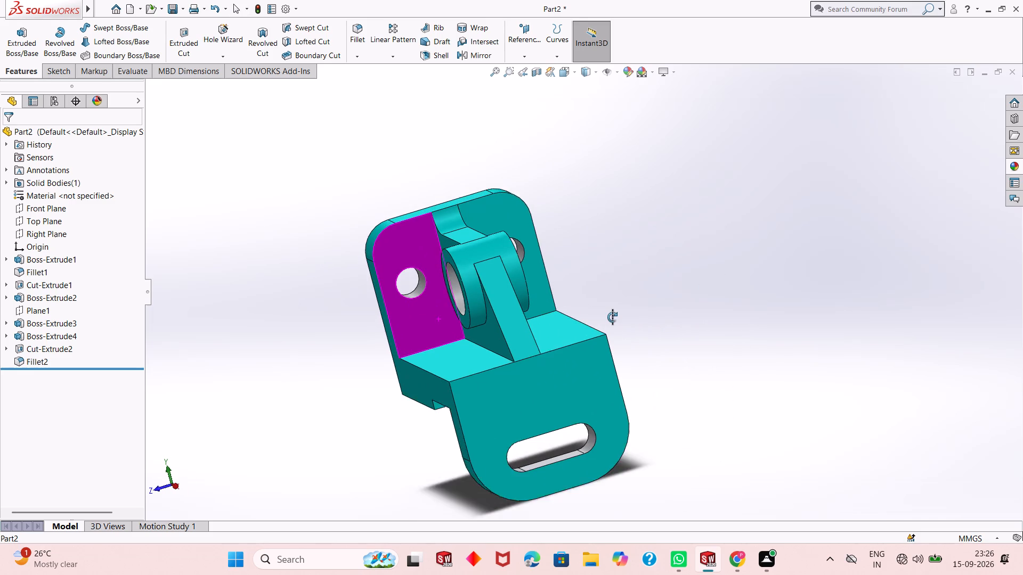
scroll(612, 317, "up", 1)
left_click(629, 305)
middle_click_drag(596, 312, 659, 302)
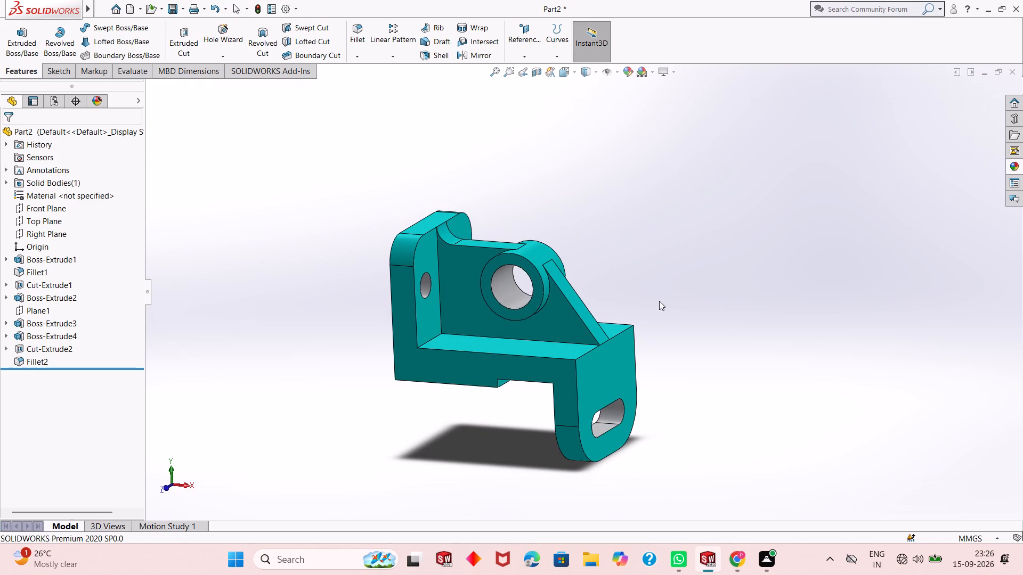
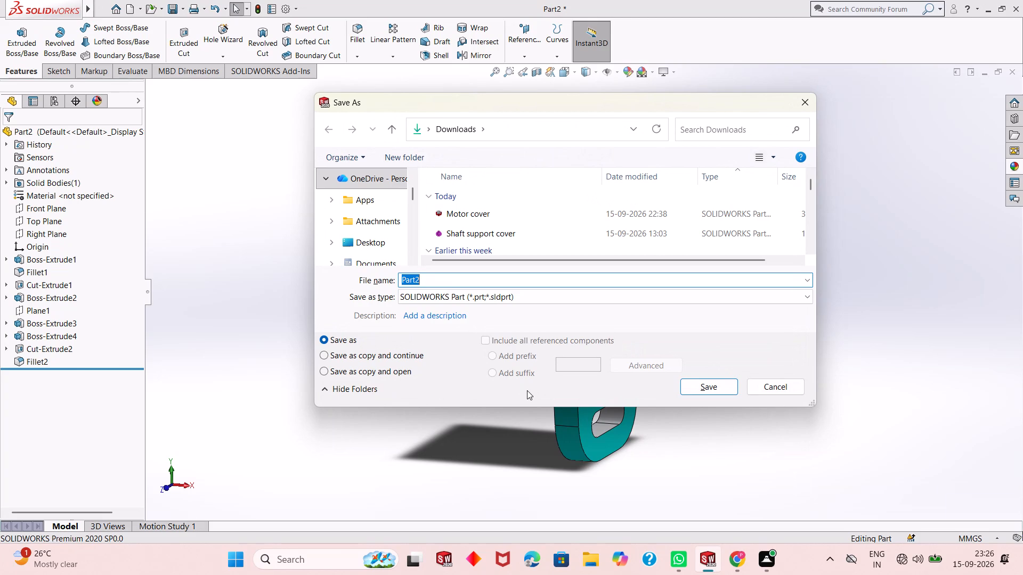
Save the part in Downloads as a SOLIDWORKS Part named "Mounting bracket with bearinhg support".
type("Mounting")
key("space")
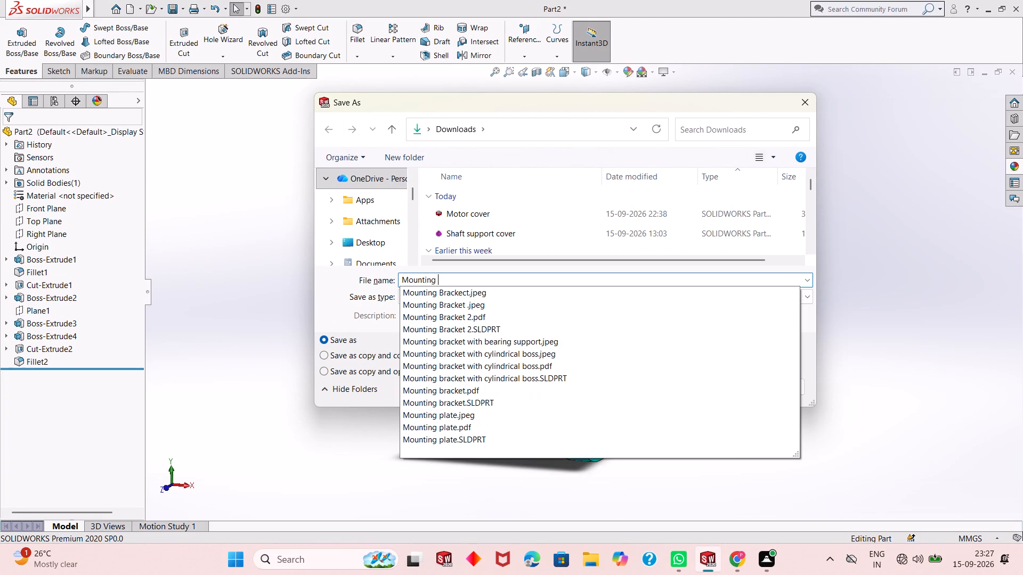
type("bracket")
key("space")
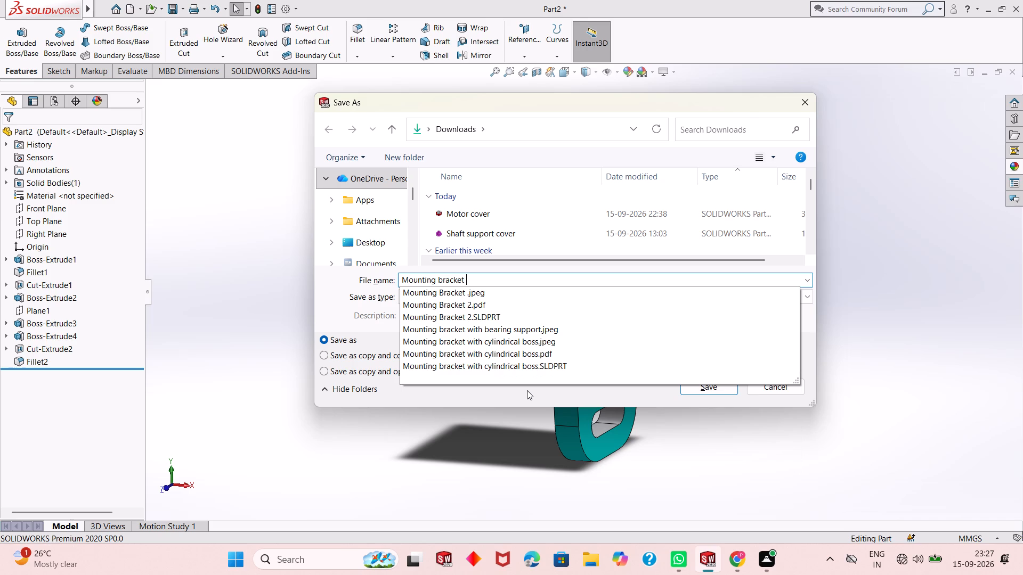
type("with")
key("space")
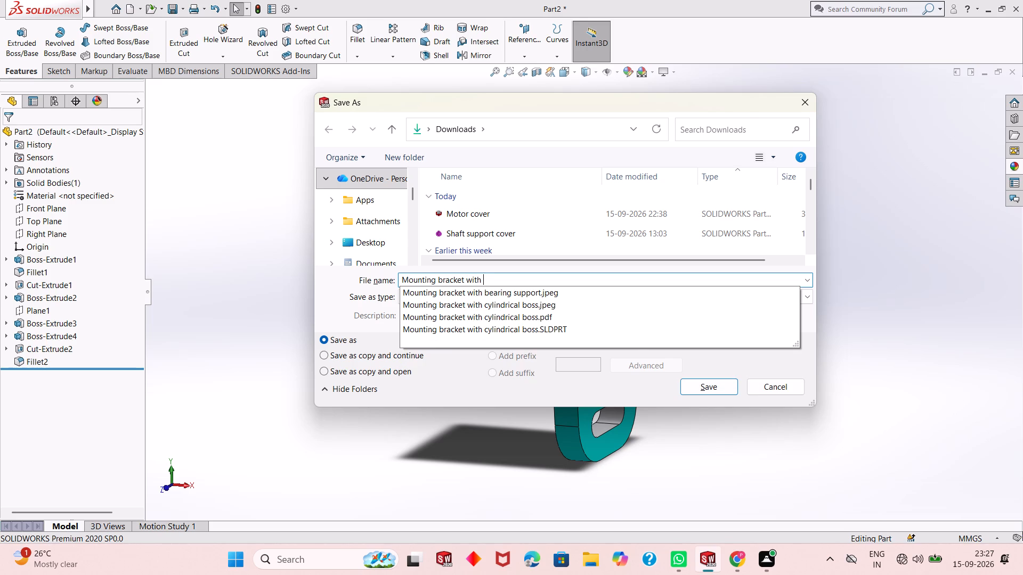
type("bearim")
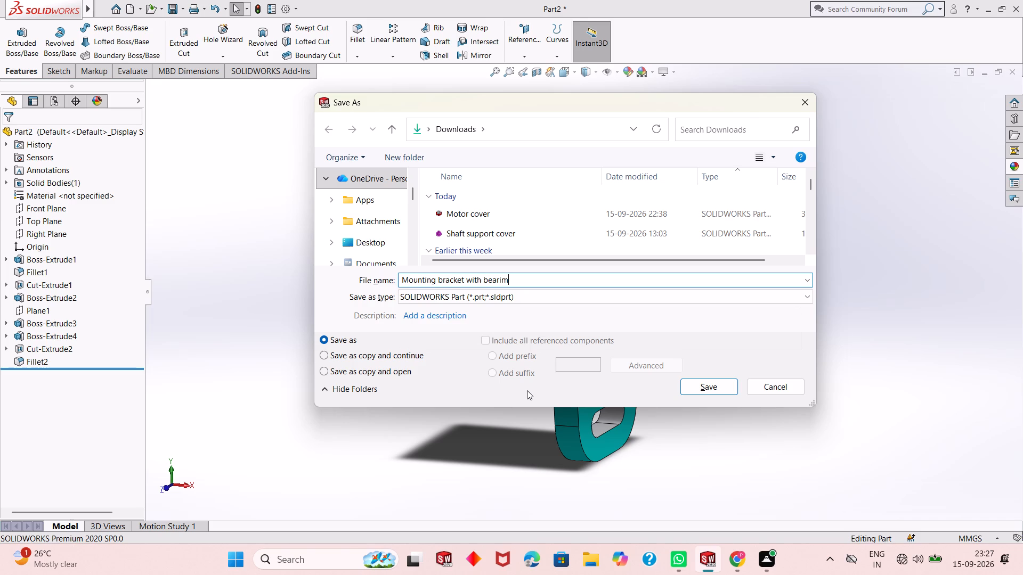
key("BackSpace")
type("nhg")
key("space")
key("s")
type("uoo")
type("ry")
key("BackSpace")
key("BackSpace")
key("BackSpace")
key("BackSpace")
type("ppot")
key("BackSpace")
type("rt")
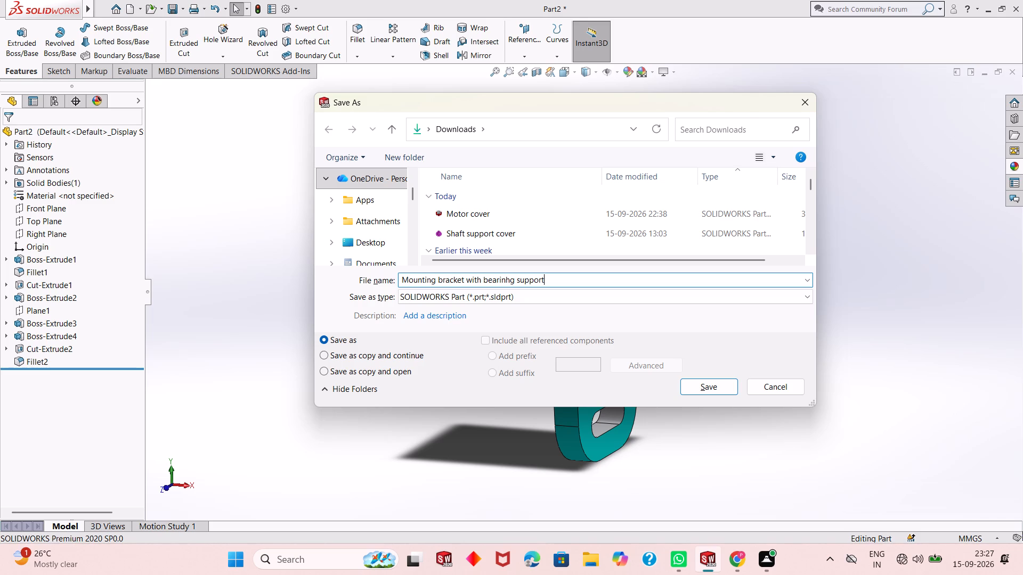
left_click(701, 390)
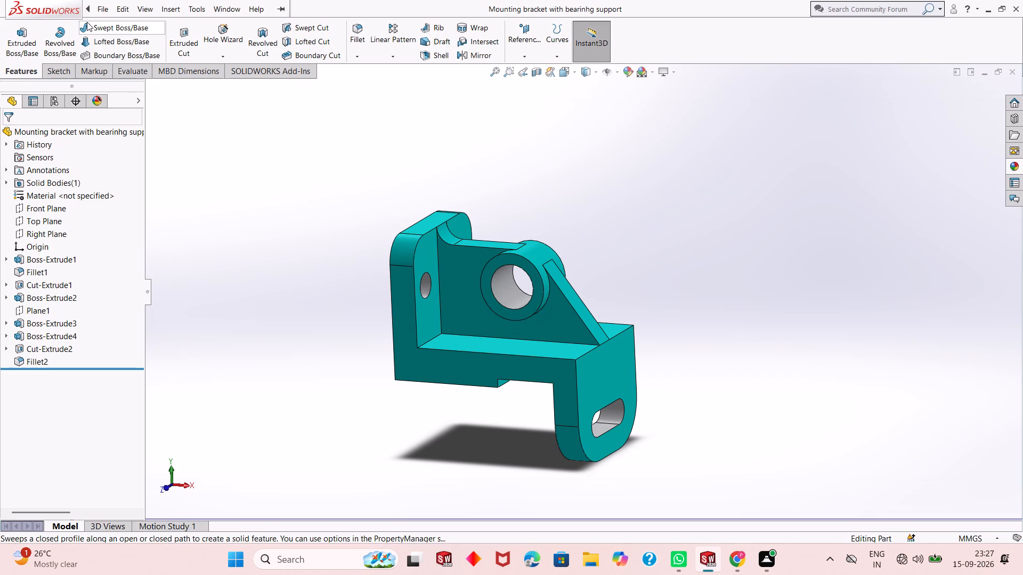
Save a copy of the bracket in Adobe Portable Document Format (*.pdf) under the same name in Downloads.
key("Escape")
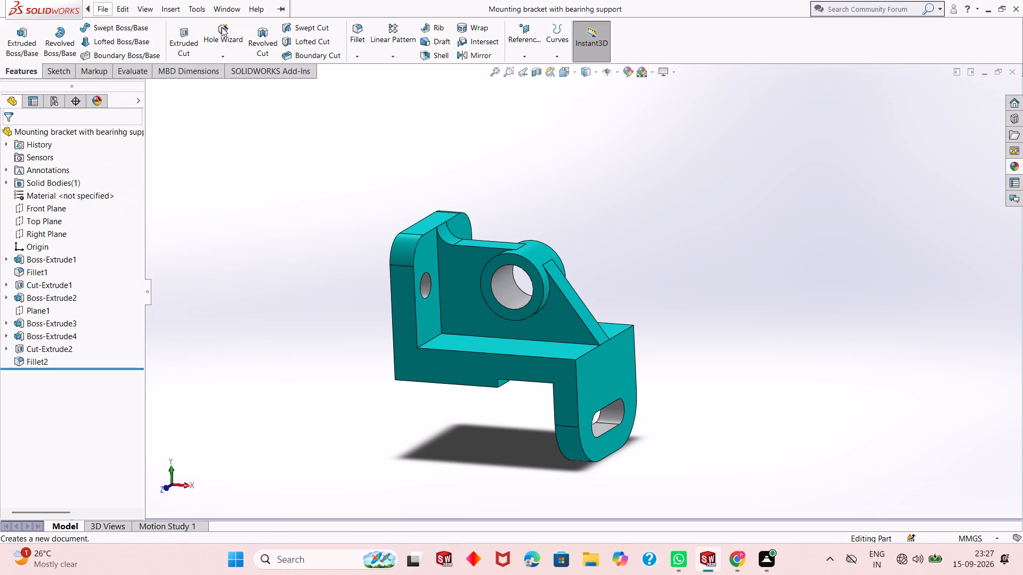
left_click(183, 6)
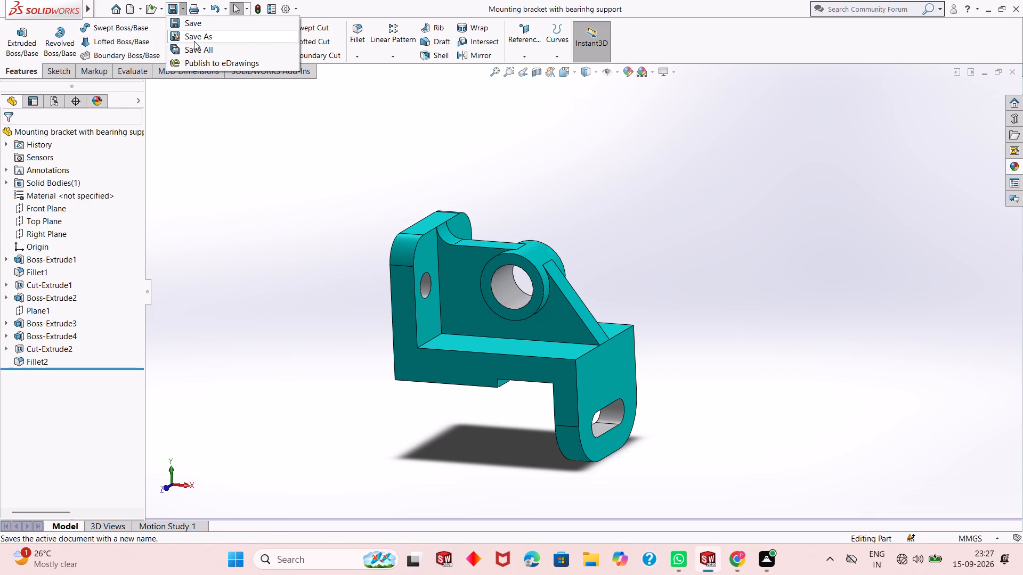
left_click(194, 41)
left_click(528, 302)
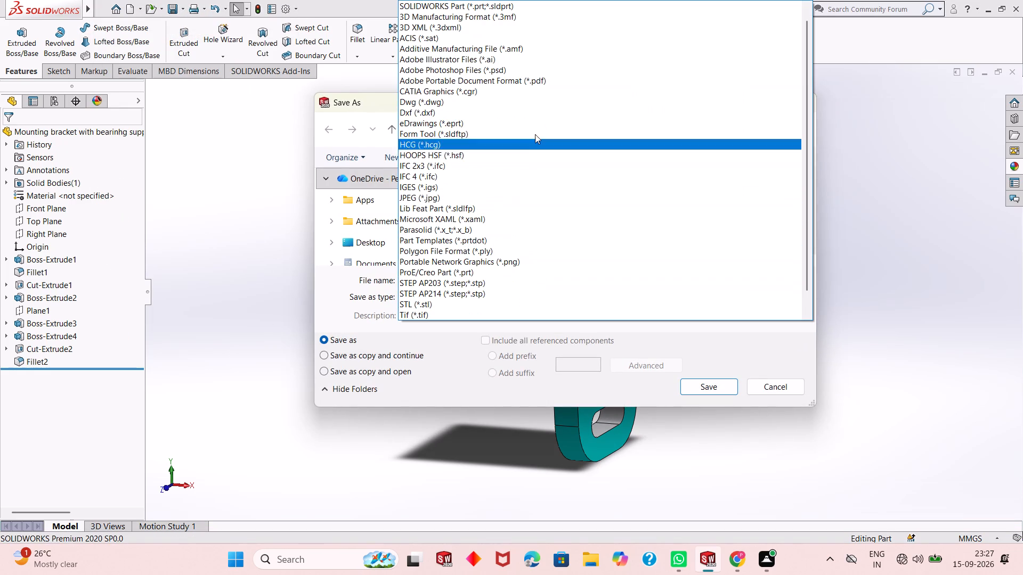
left_click(548, 81)
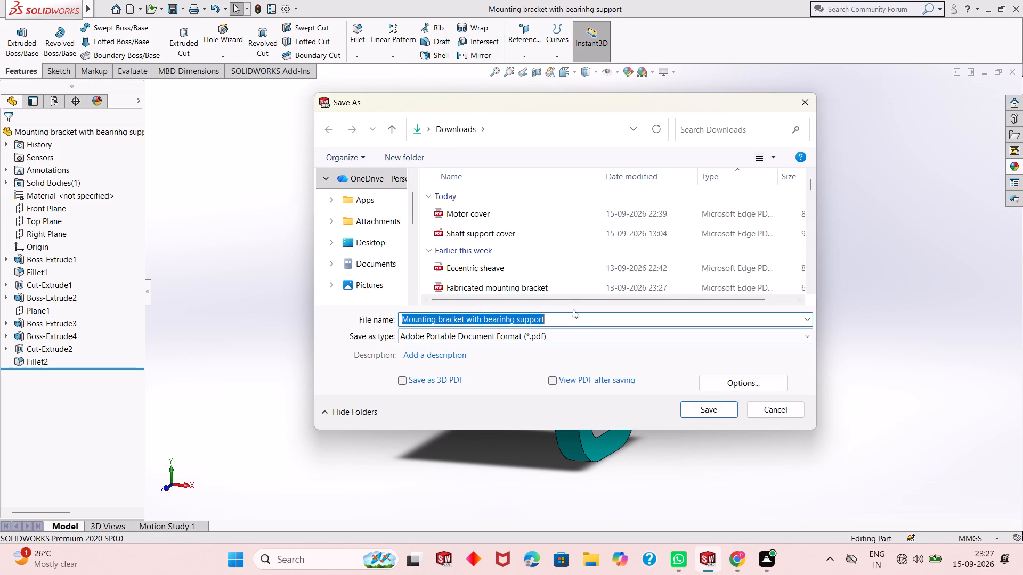
left_click(705, 410)
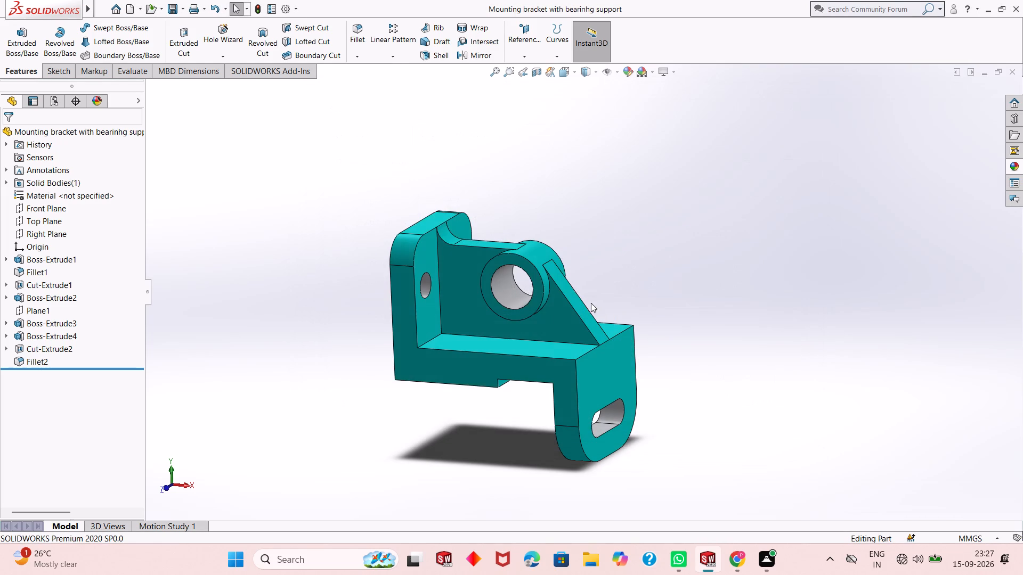